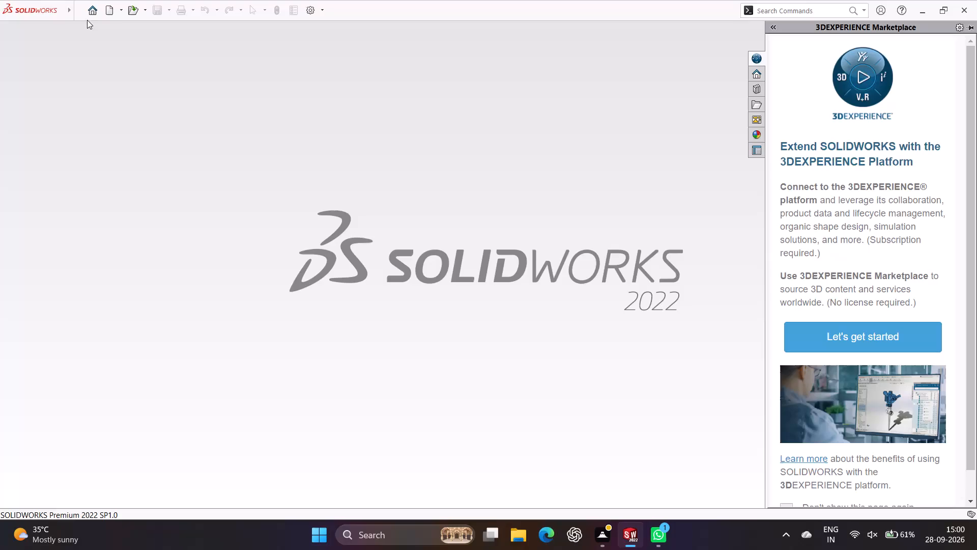
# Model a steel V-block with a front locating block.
# Create a new part document and start a sketch on the Front Plane.
pyautogui.click(104, 16)
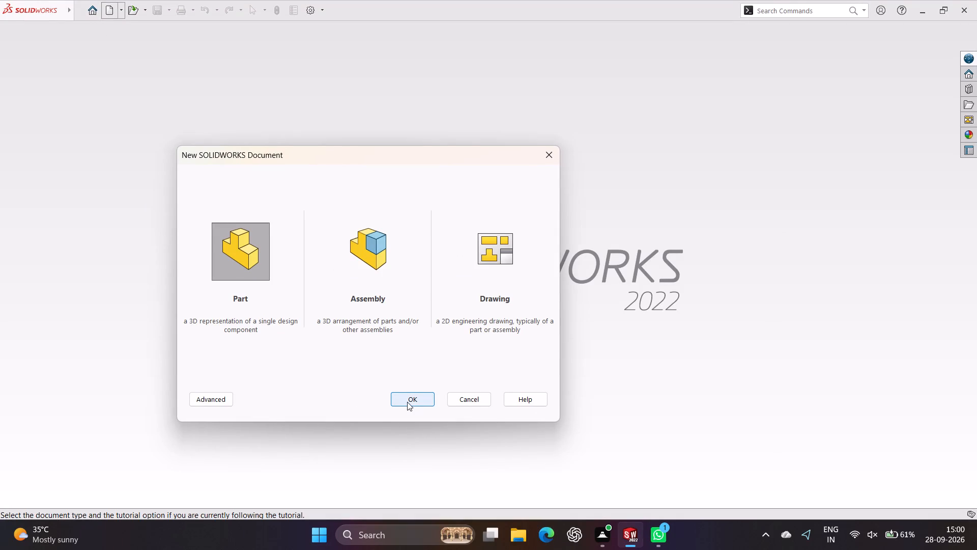
pyautogui.click(234, 269)
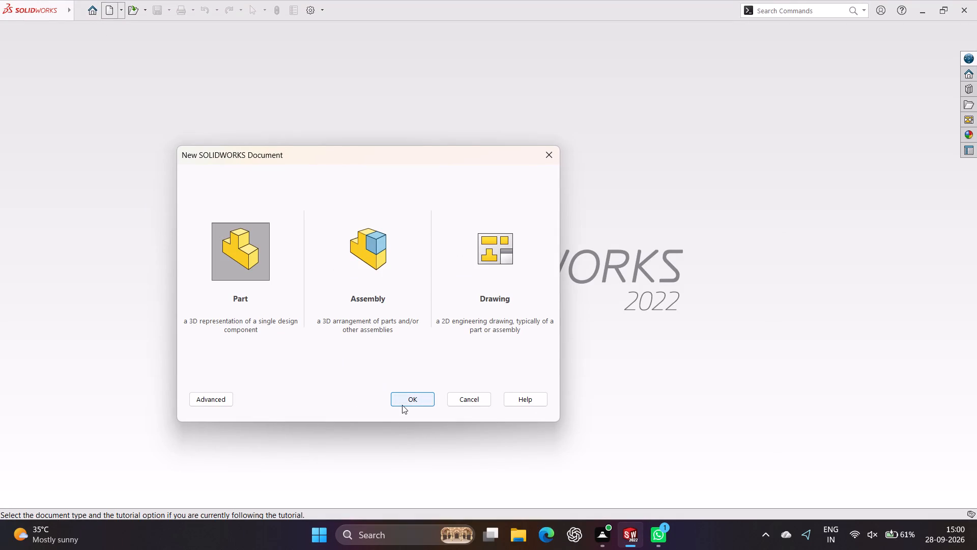
pyautogui.click(406, 404)
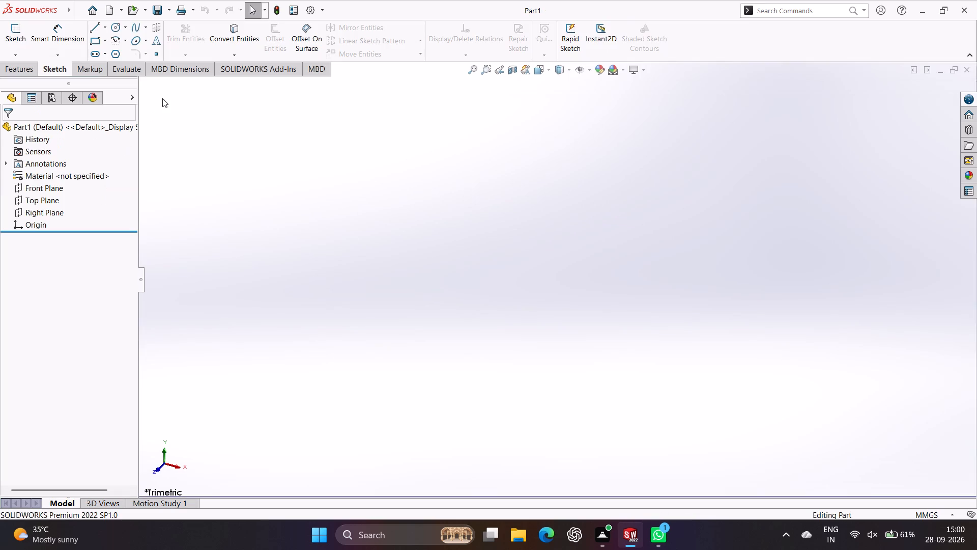
pyautogui.click(49, 190)
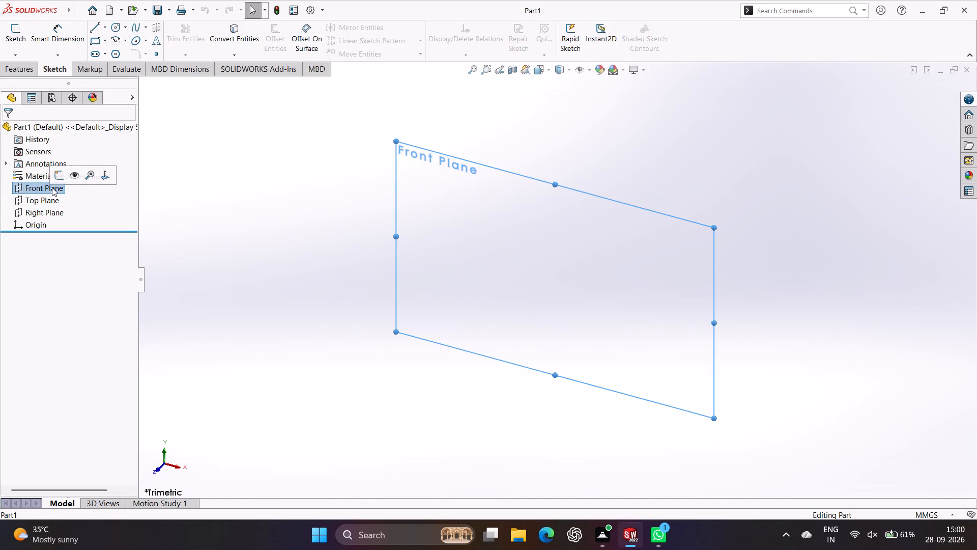
pyautogui.click(59, 172)
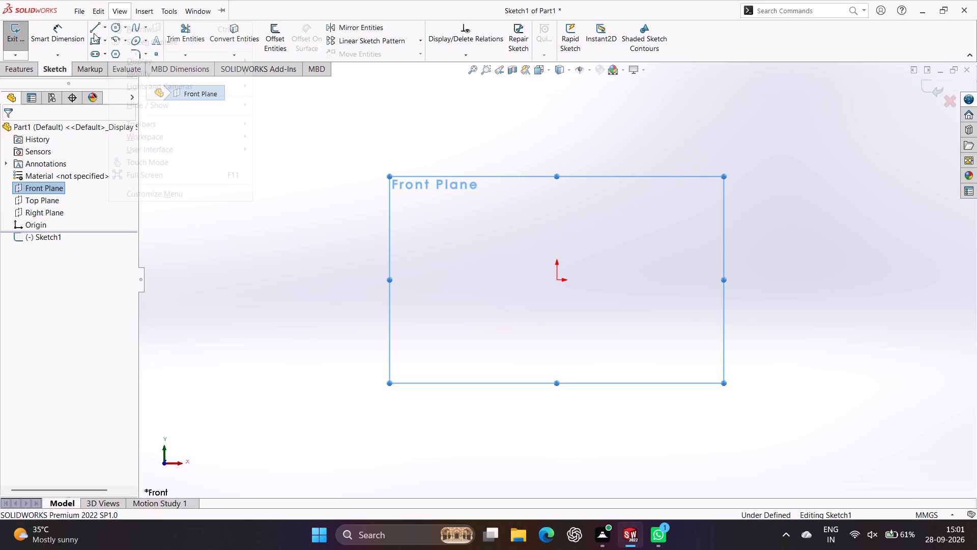
# Draw a vertical construction centerline about 105 mm long passing through the origin.
pyautogui.click(105, 27)
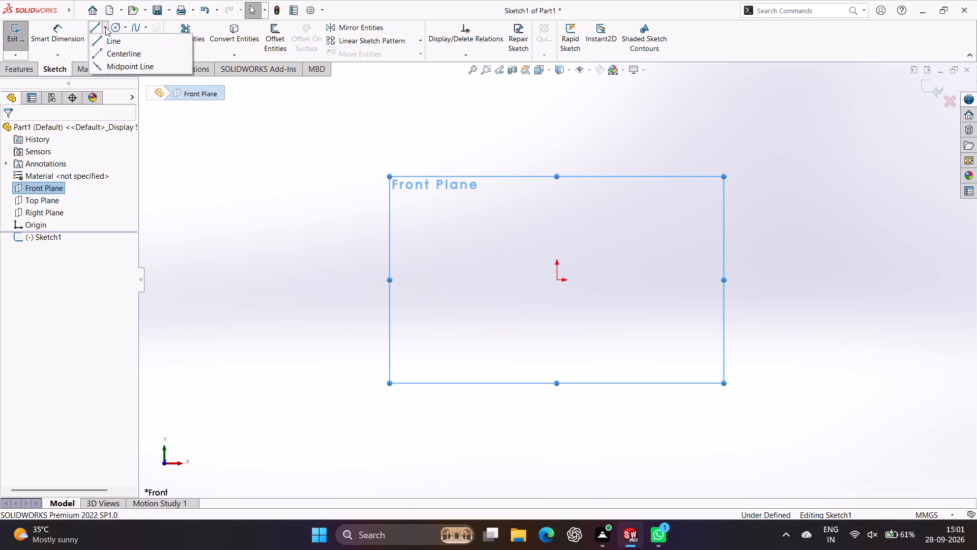
pyautogui.click(119, 52)
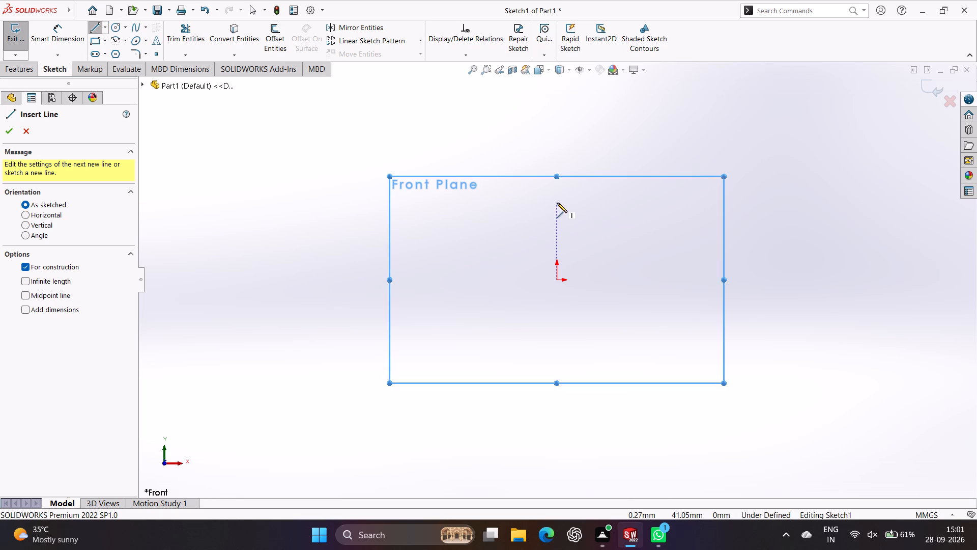
pyautogui.click(555, 188)
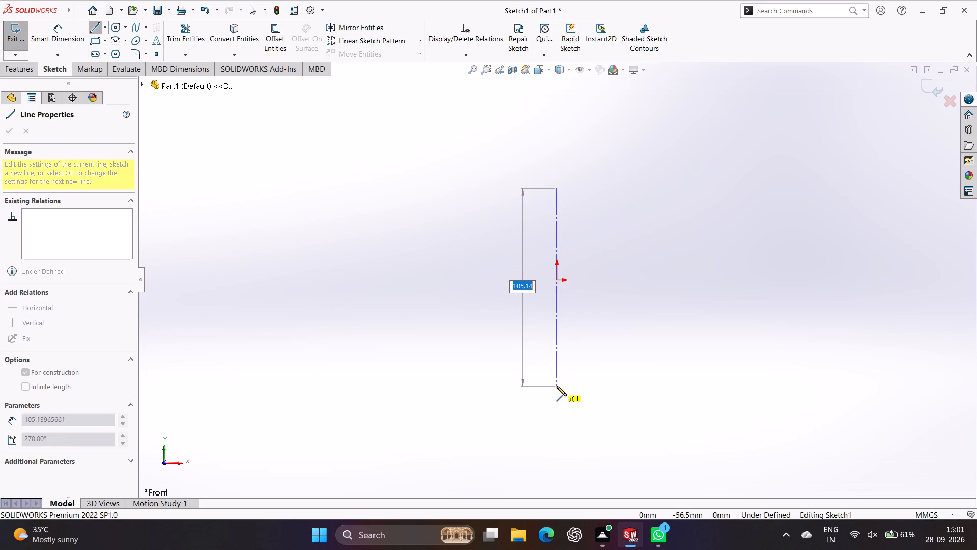
pyautogui.click(557, 386)
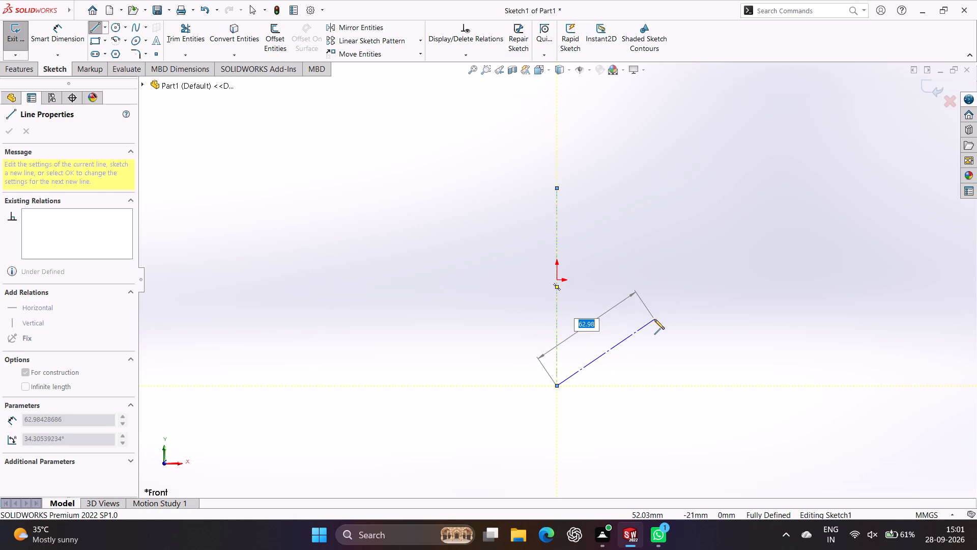
pyautogui.press('Escape')
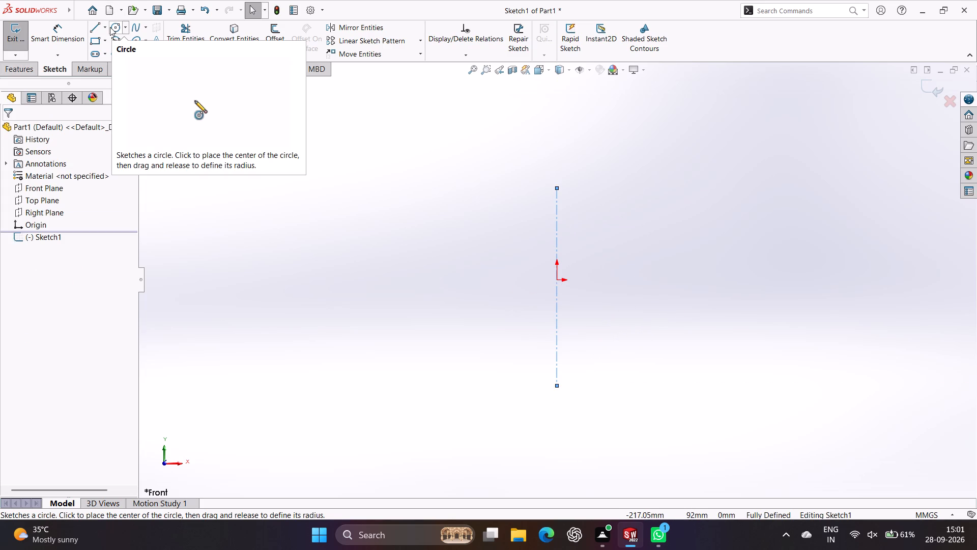
# Draw a horizontal construction centerline through the origin, slightly longer than the vertical one and extending to both sides of it.
pyautogui.click(108, 27)
pyautogui.click(117, 55)
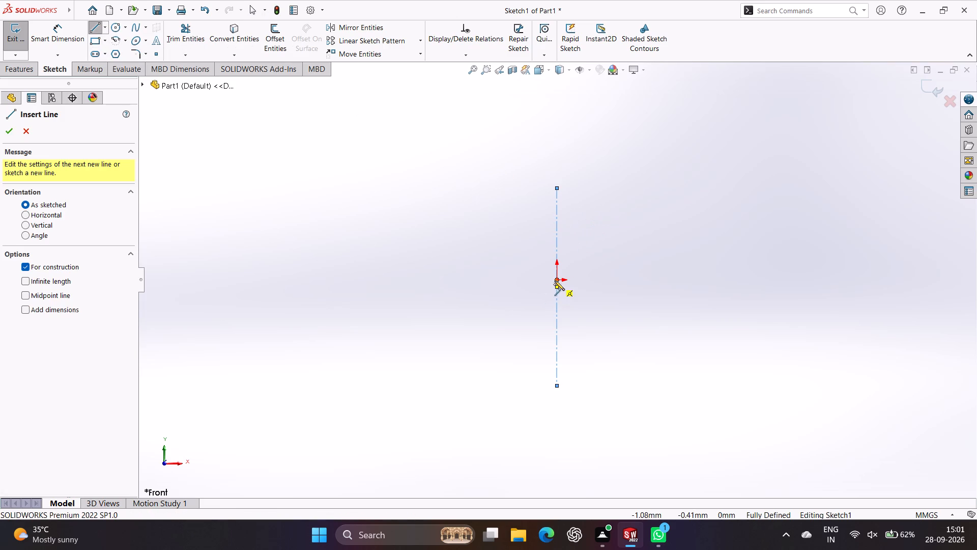
pyautogui.click(663, 277)
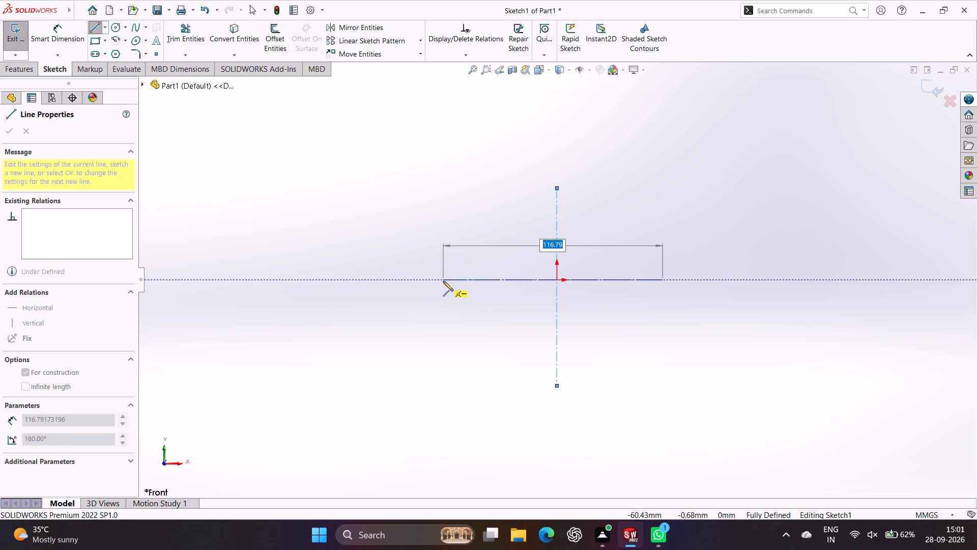
pyautogui.click(436, 281)
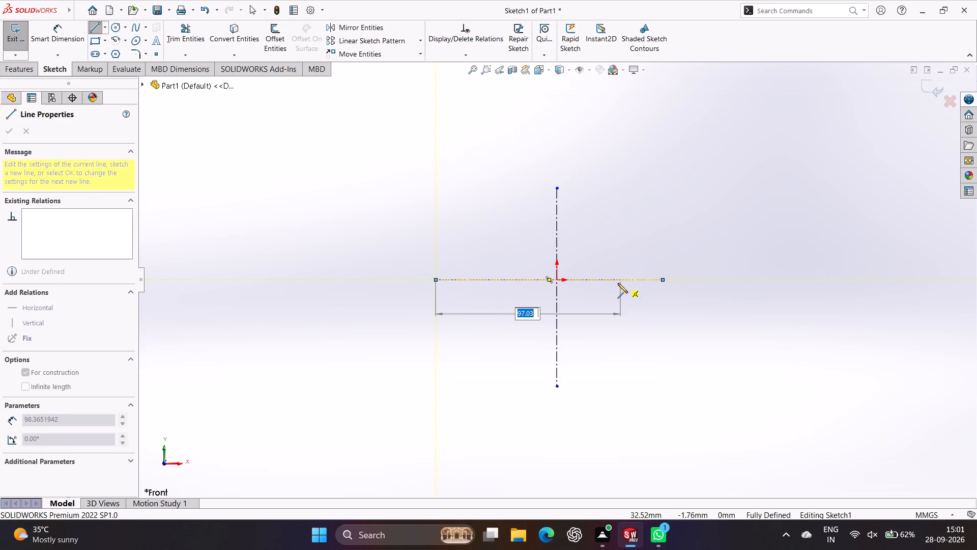
pyautogui.press('Escape')
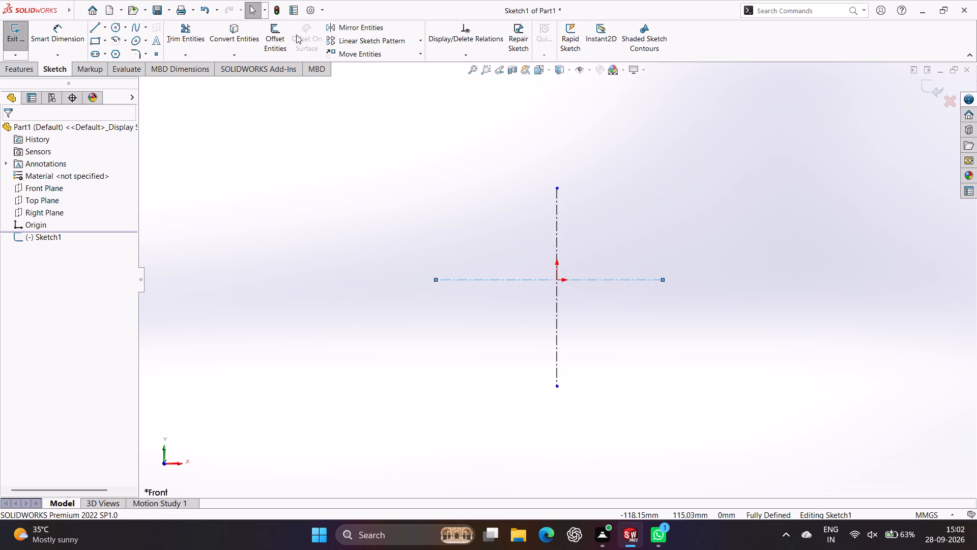
# Draw a closed rectangle with lines from the origin: 20 mm right, 38 mm up, 40 mm left, 38 mm down, and back to the origin.
pyautogui.click(93, 25)
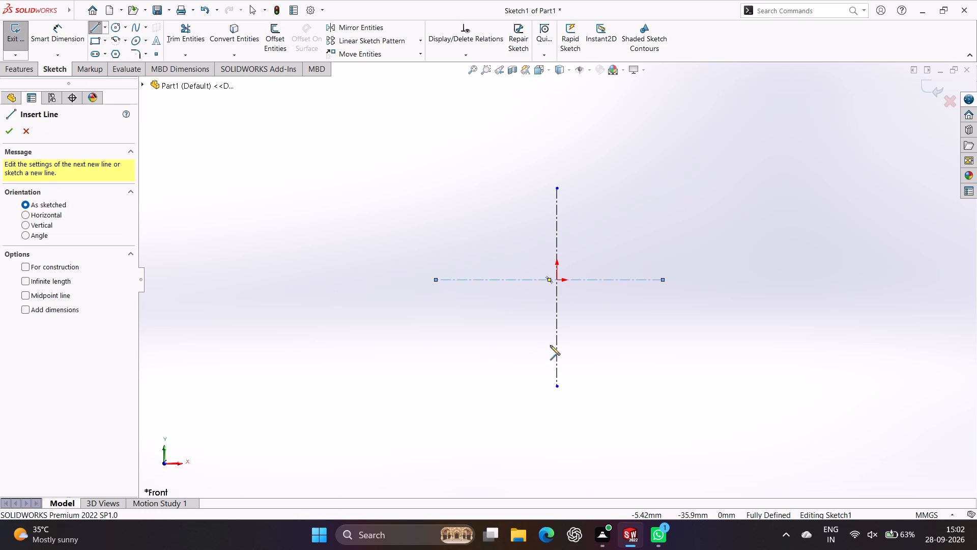
pyautogui.click(556, 279)
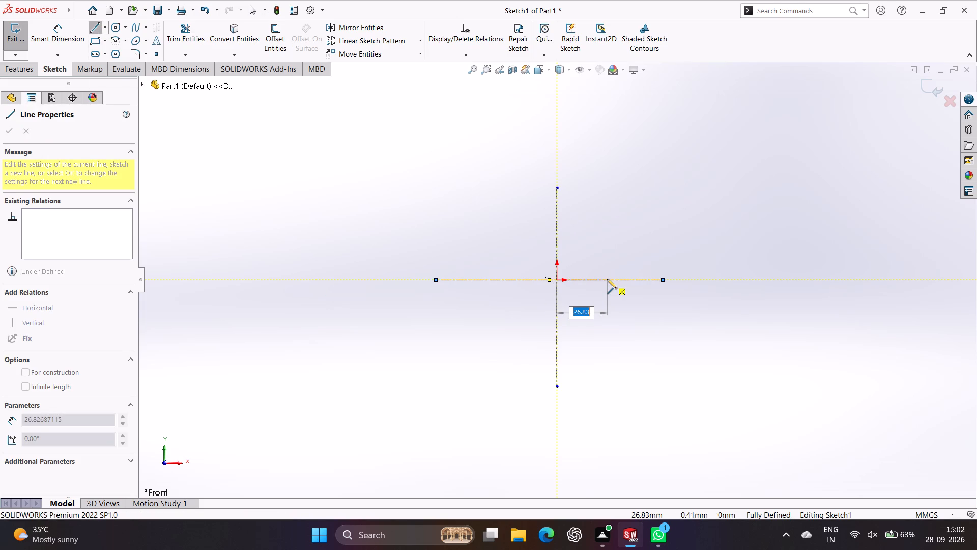
pyautogui.write('20')
pyautogui.press('Return')
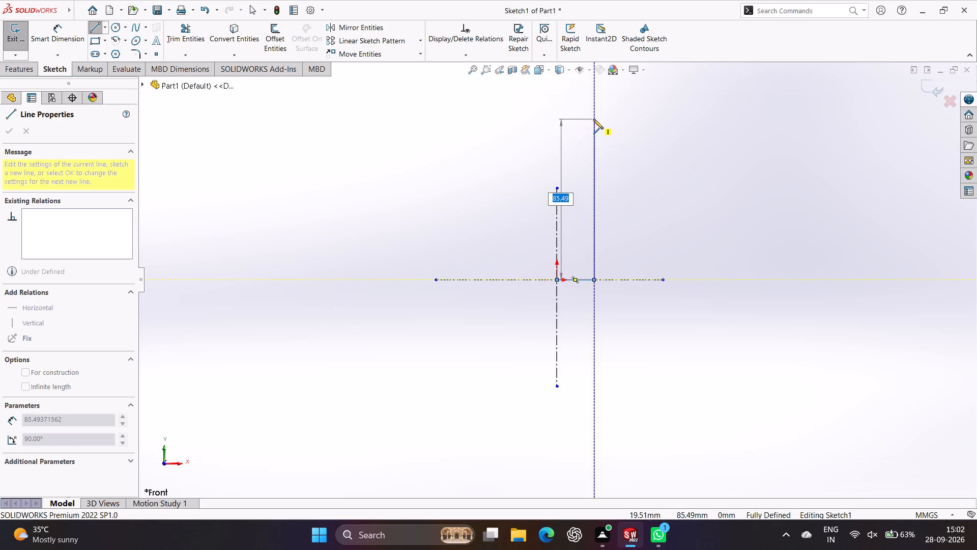
pyautogui.press('3')
pyautogui.press('8')
pyautogui.press('Return')
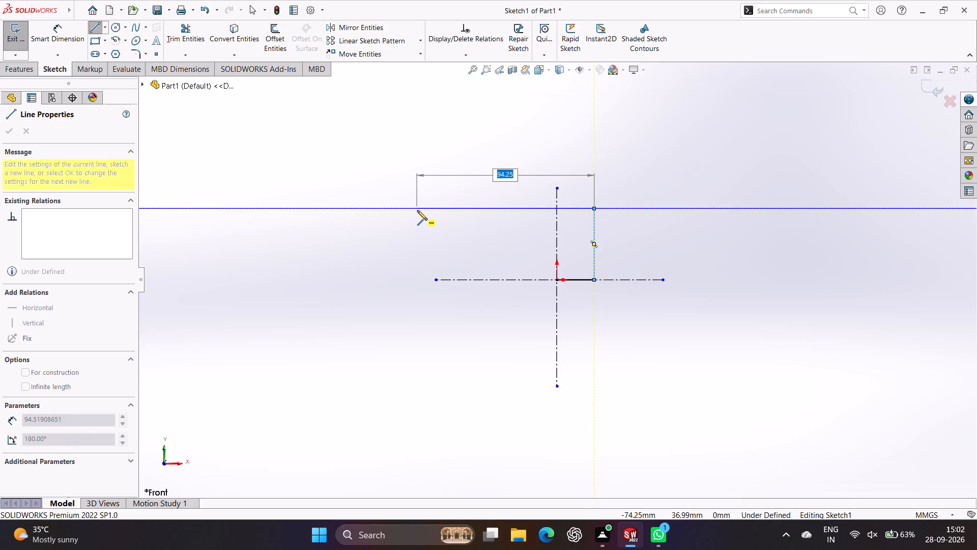
pyautogui.write('40')
pyautogui.press('Return')
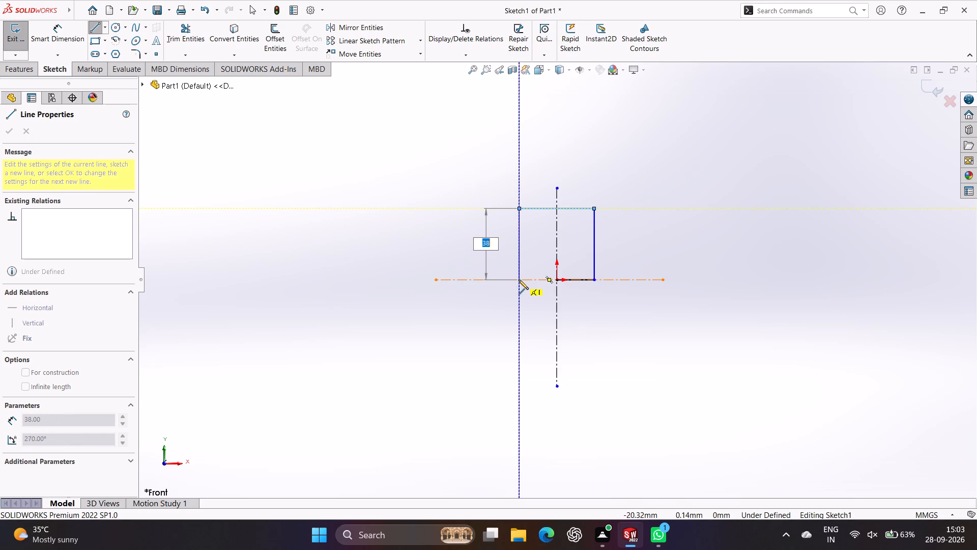
pyautogui.write('38')
pyautogui.press('Return')
pyautogui.click(556, 280)
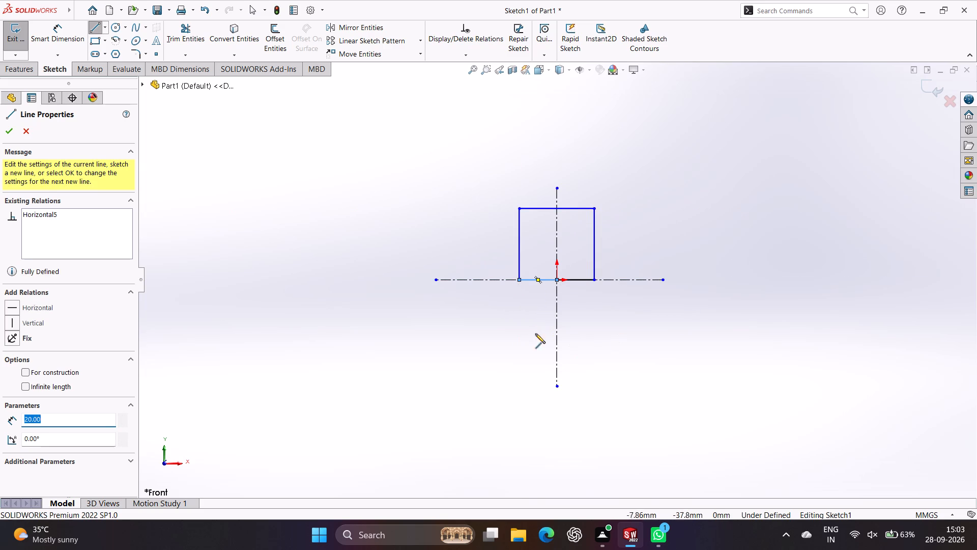
pyautogui.press('Escape')
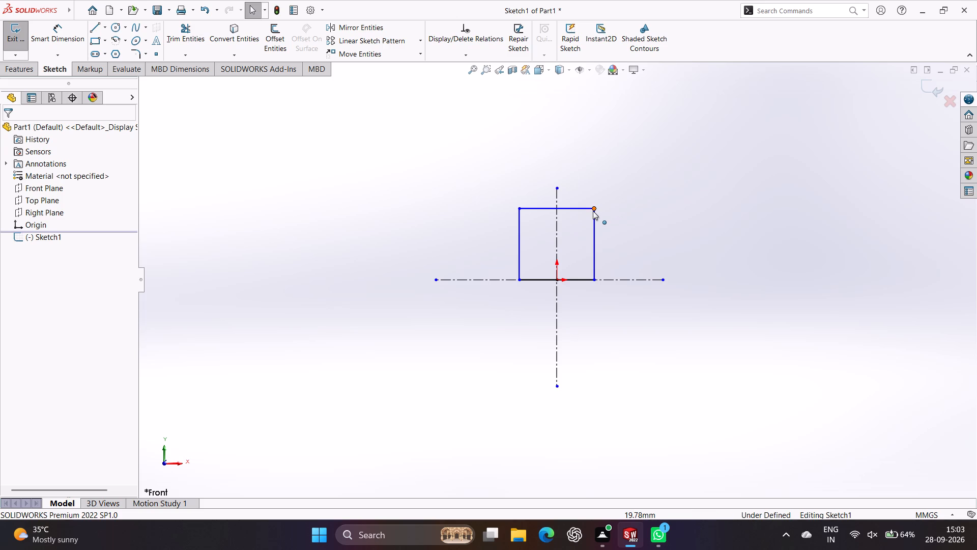
# Draw a line 16 mm down the right edge from the rectangle's upper-right corner and a horizontal line across to the left edge.
pyautogui.click(94, 28)
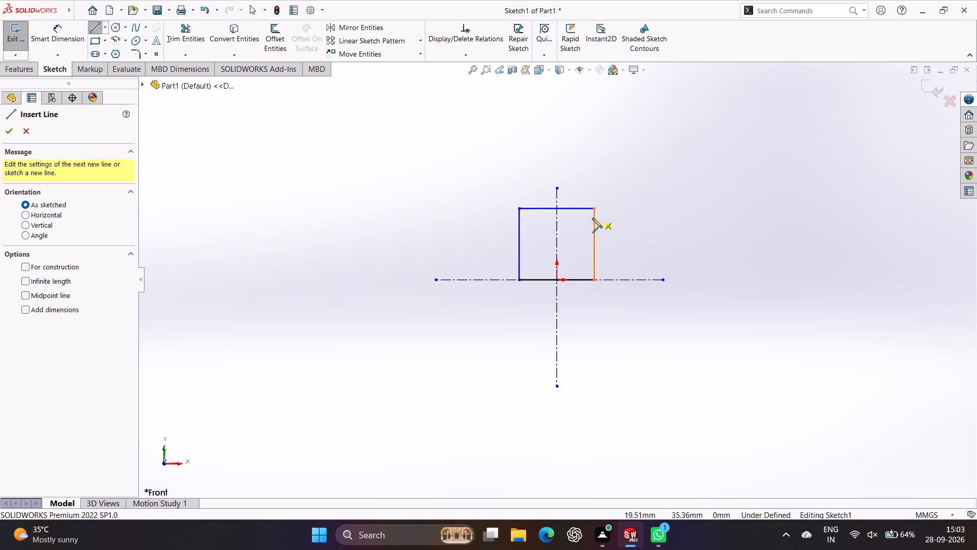
pyautogui.click(594, 208)
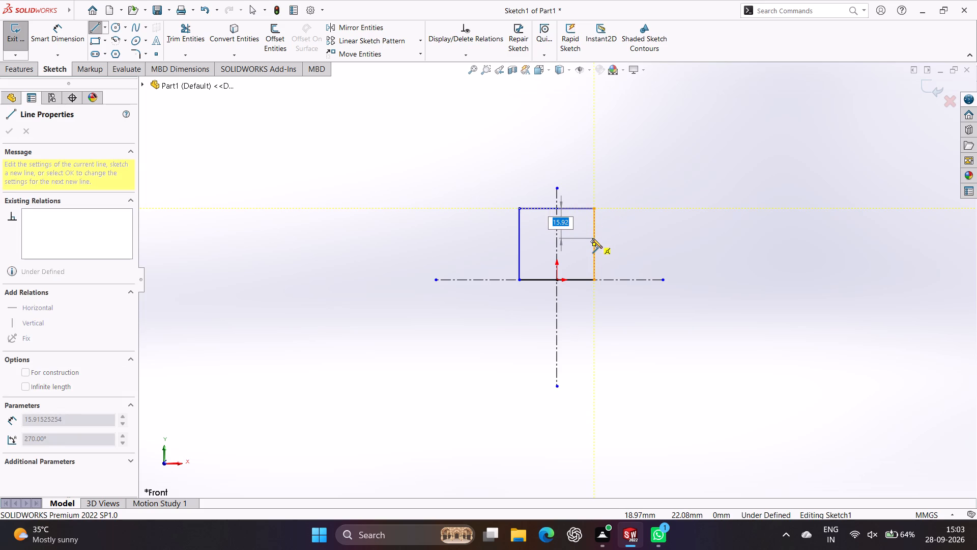
pyautogui.write('16')
pyautogui.press('Return')
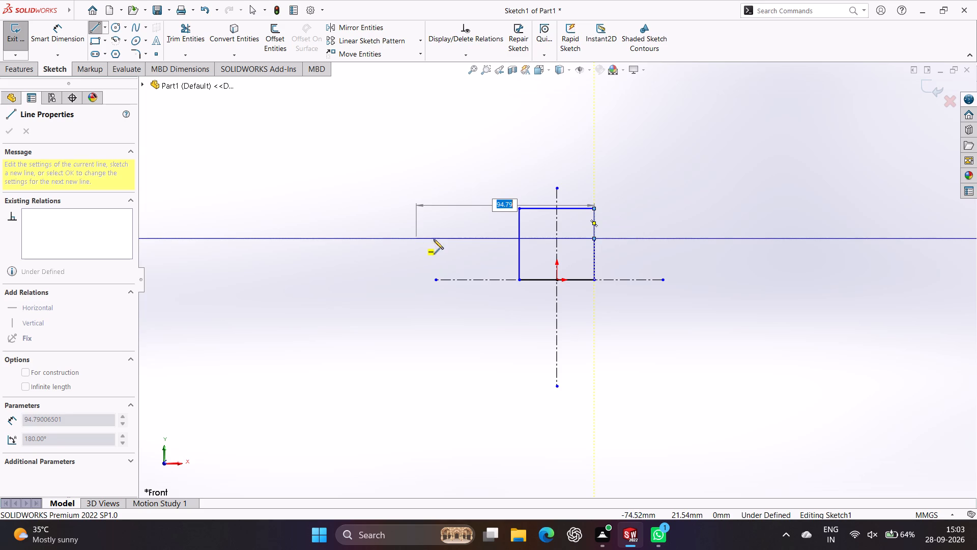
pyautogui.click(518, 238)
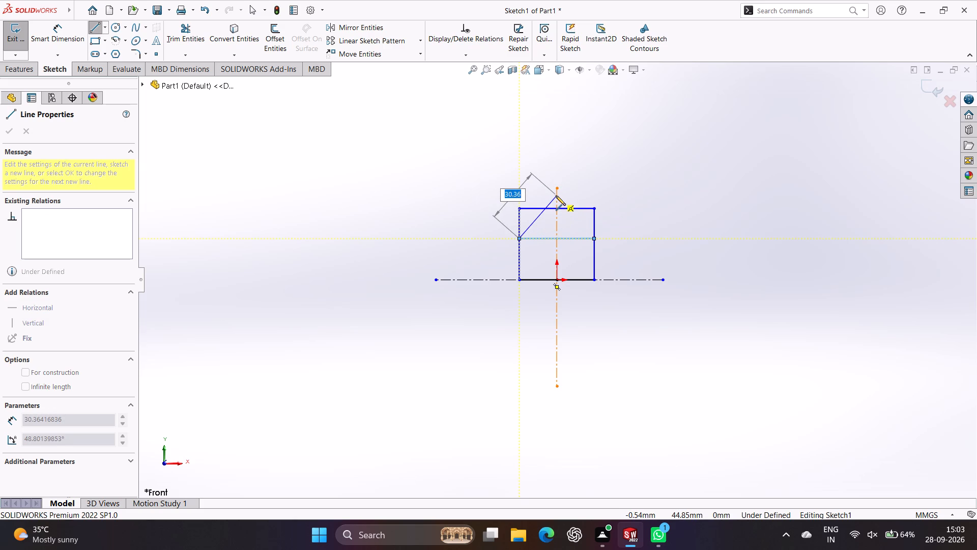
pyautogui.press('Escape')
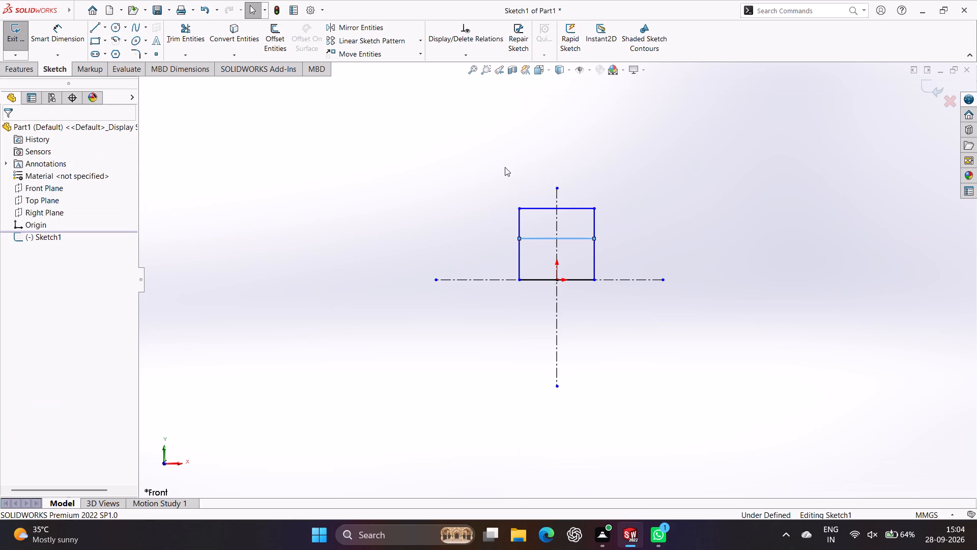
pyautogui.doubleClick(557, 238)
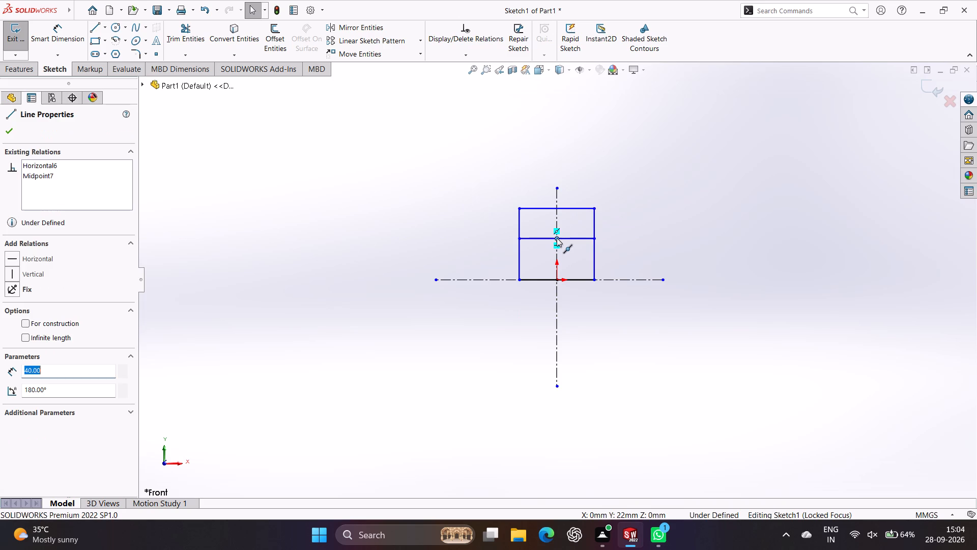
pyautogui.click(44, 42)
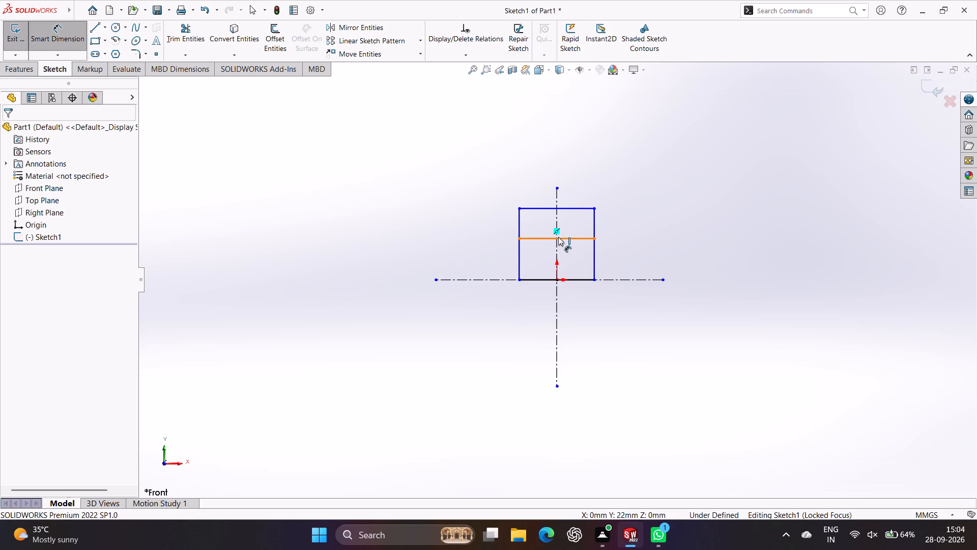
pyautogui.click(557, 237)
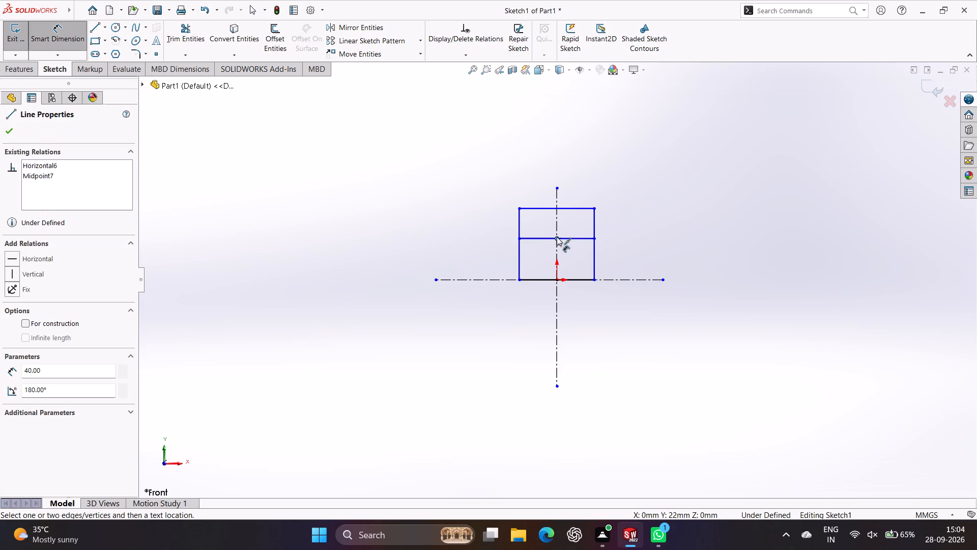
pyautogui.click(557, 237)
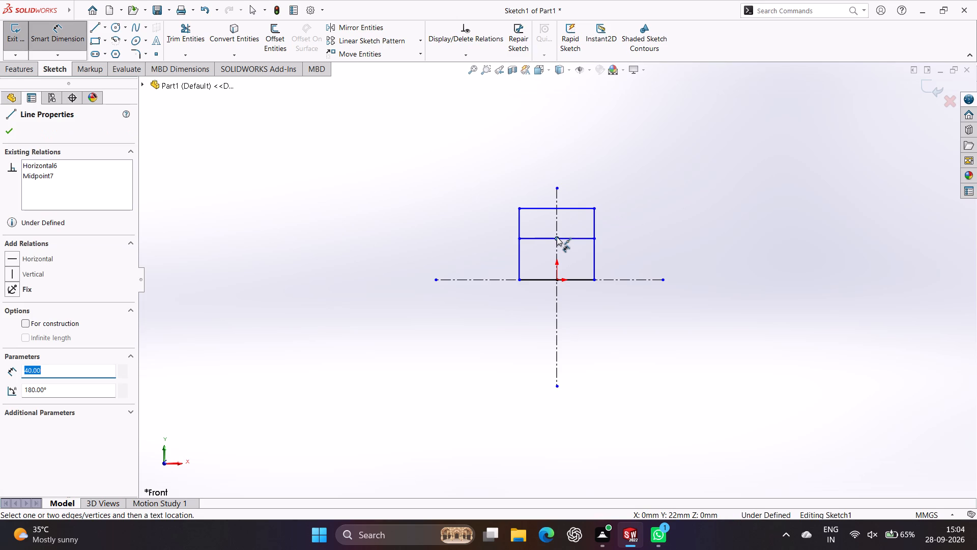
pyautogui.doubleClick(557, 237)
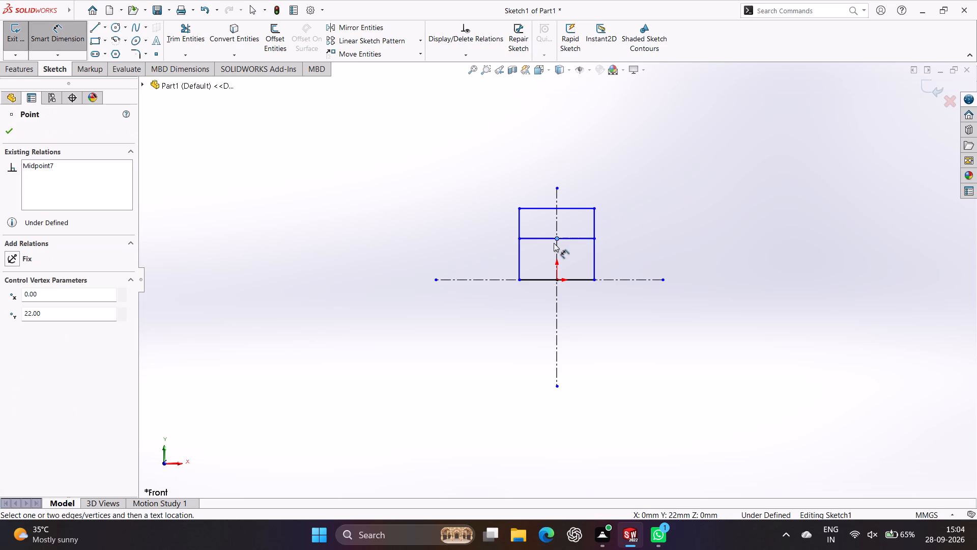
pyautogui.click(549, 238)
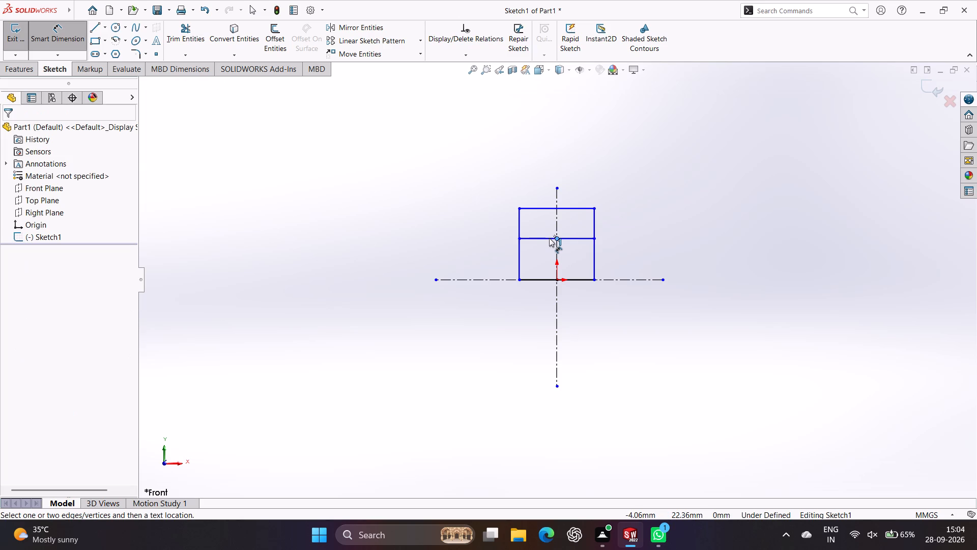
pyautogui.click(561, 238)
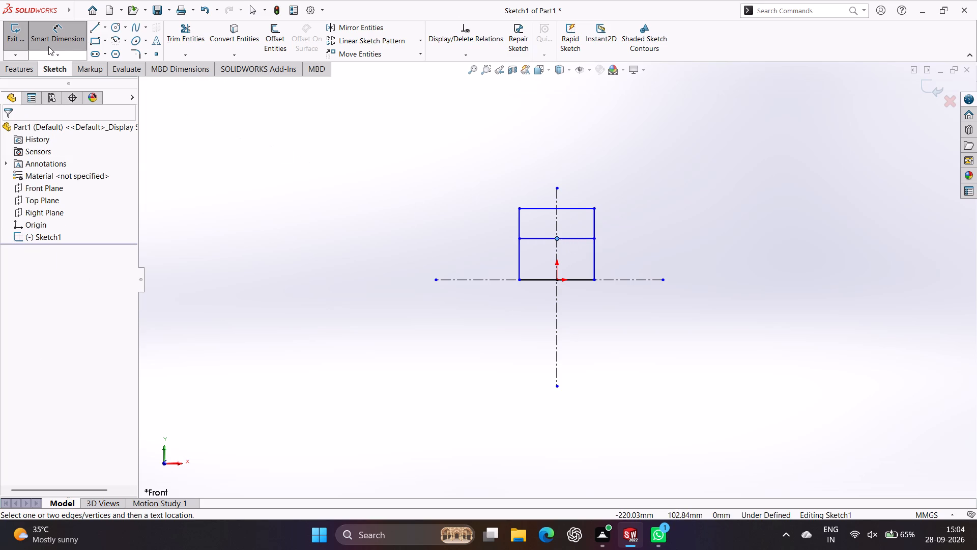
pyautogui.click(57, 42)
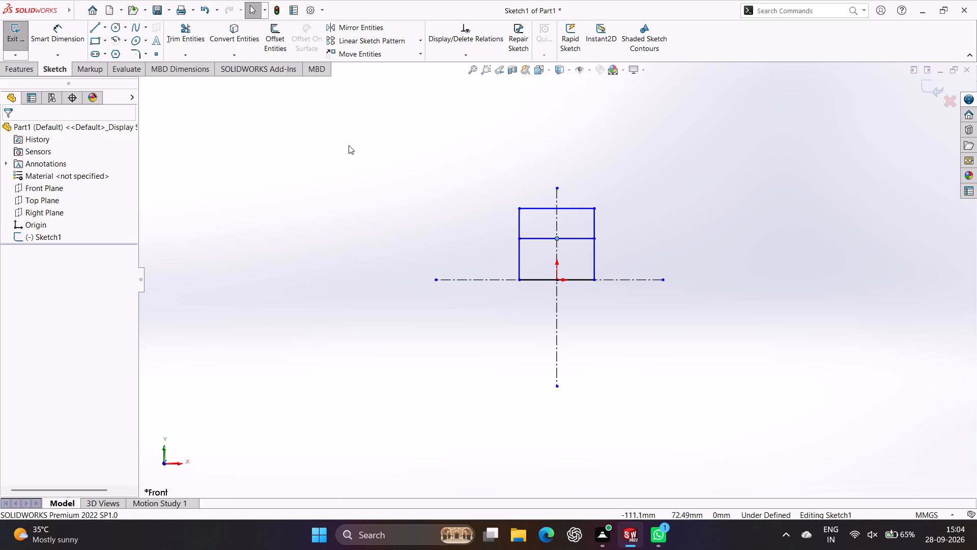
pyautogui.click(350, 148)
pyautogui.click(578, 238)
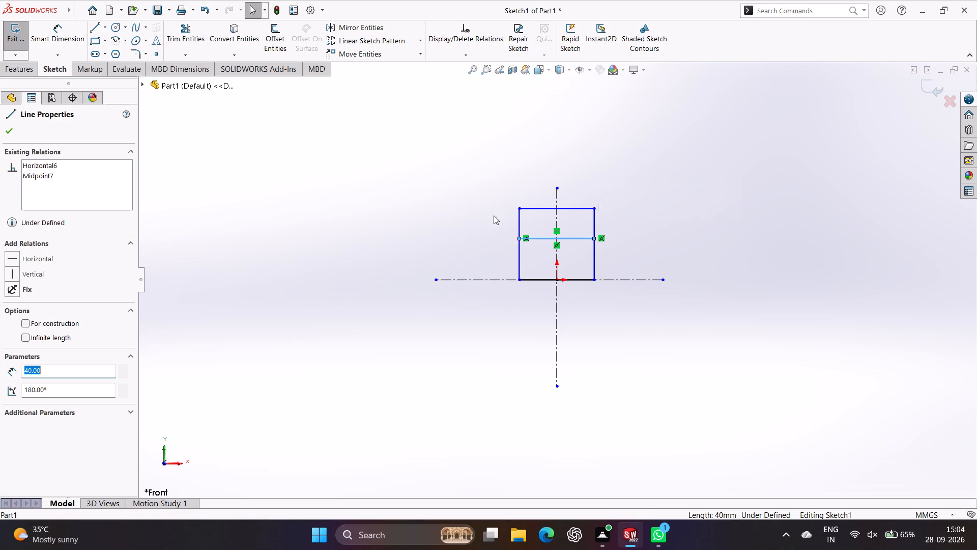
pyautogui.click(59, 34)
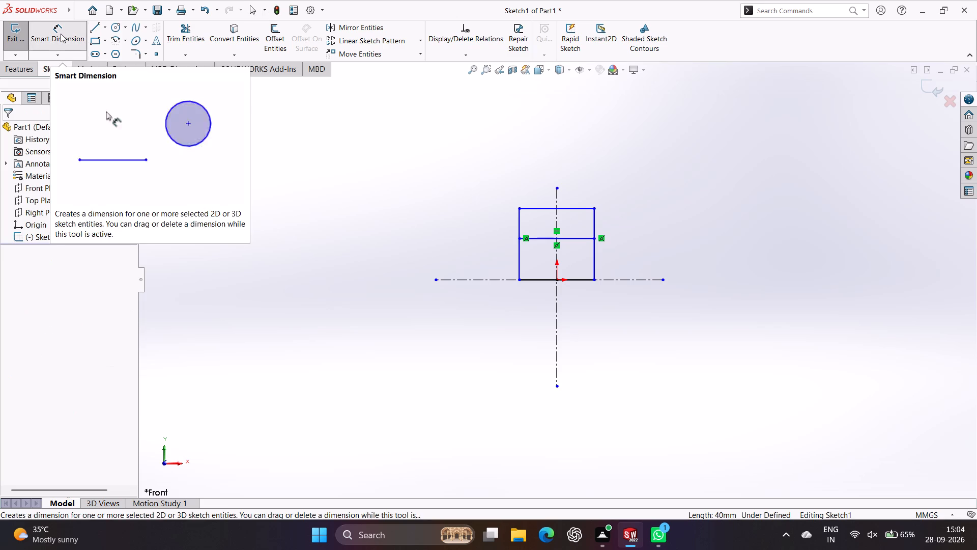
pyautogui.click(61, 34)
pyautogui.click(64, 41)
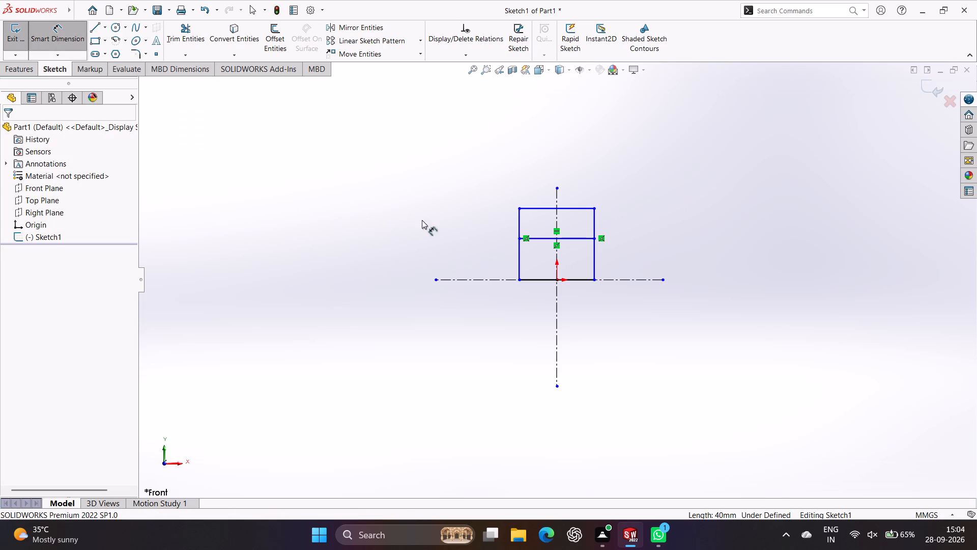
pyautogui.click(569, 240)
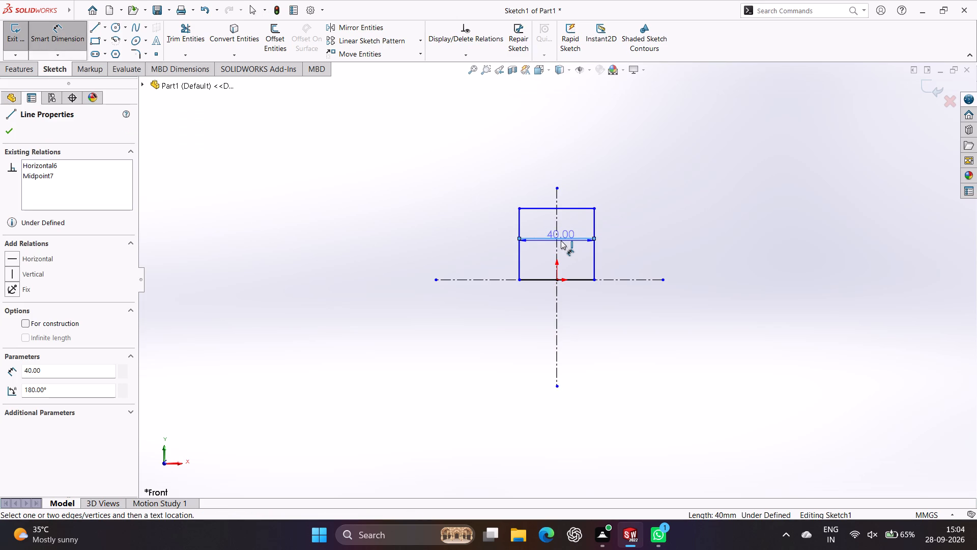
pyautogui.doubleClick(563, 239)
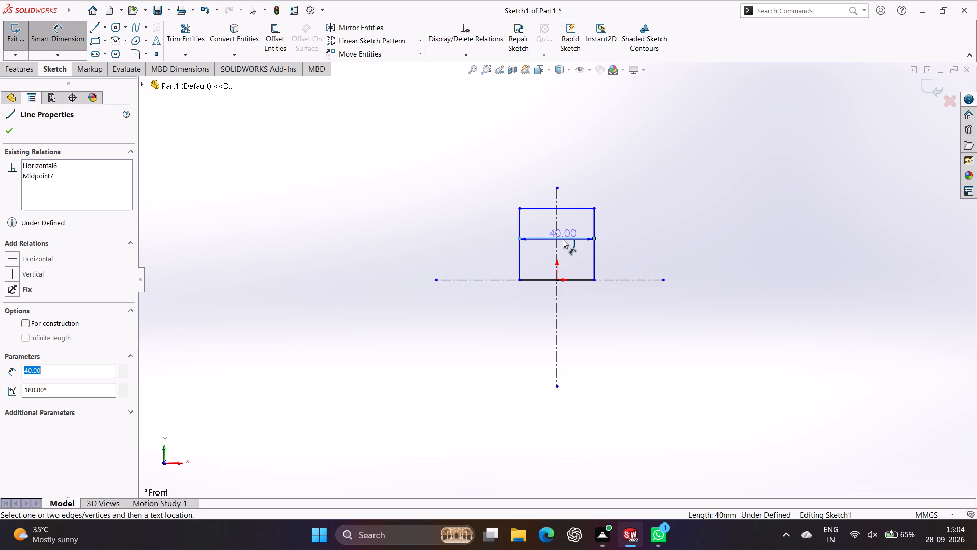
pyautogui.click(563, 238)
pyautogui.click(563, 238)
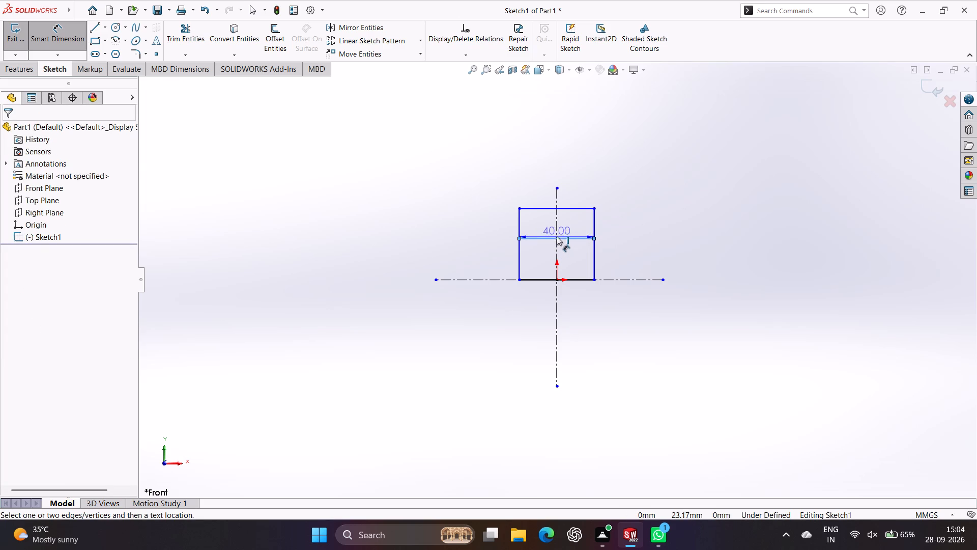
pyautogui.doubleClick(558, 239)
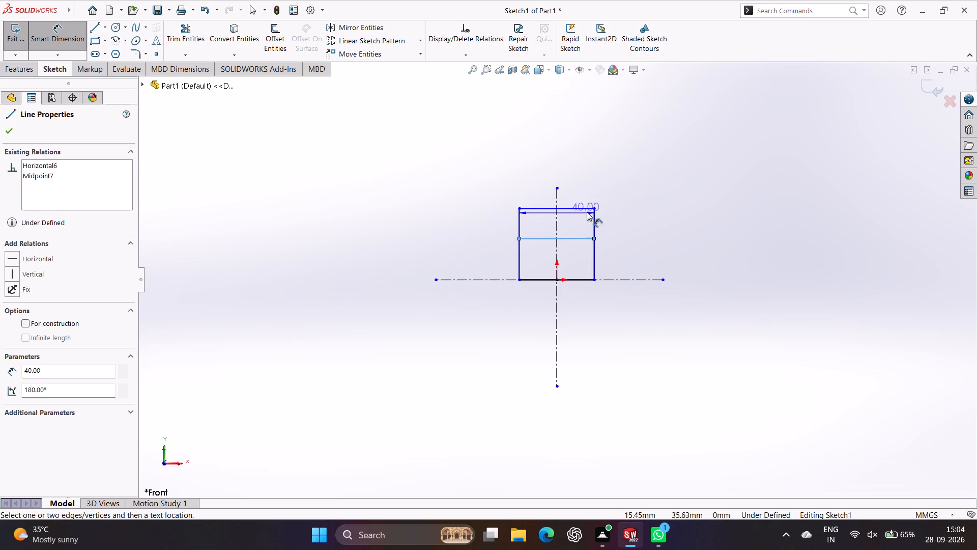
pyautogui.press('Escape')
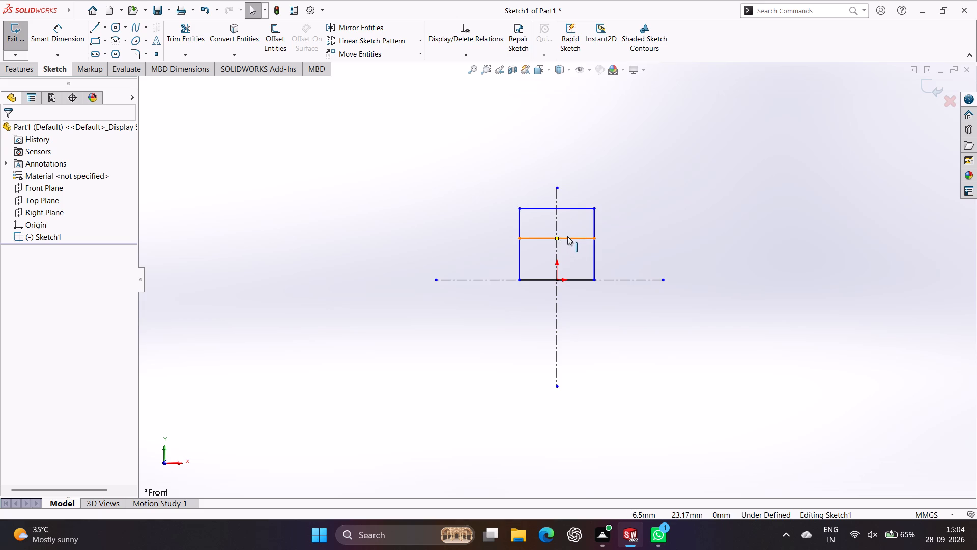
# Dimension the length of the inner horizontal line with a value of 16 mm, and undo that value change.
pyautogui.click(56, 37)
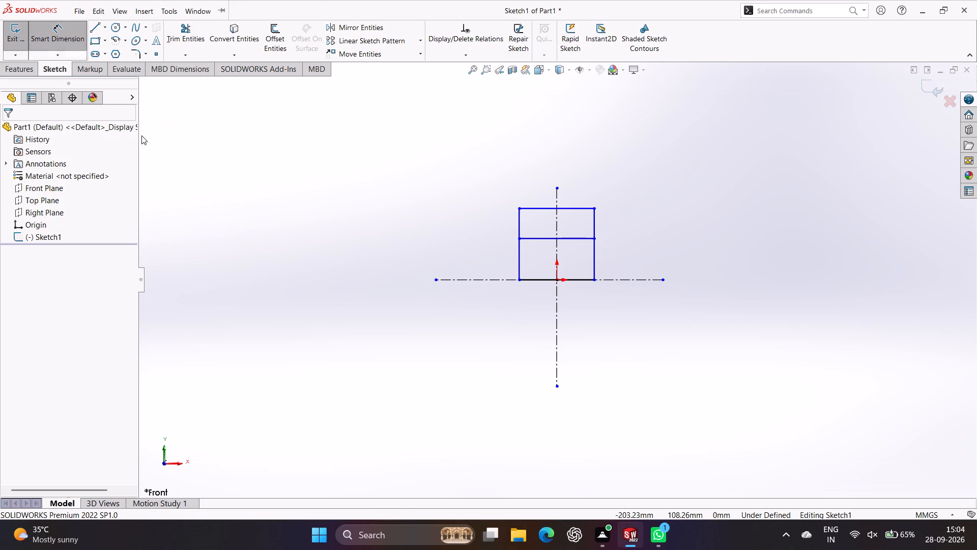
pyautogui.click(563, 238)
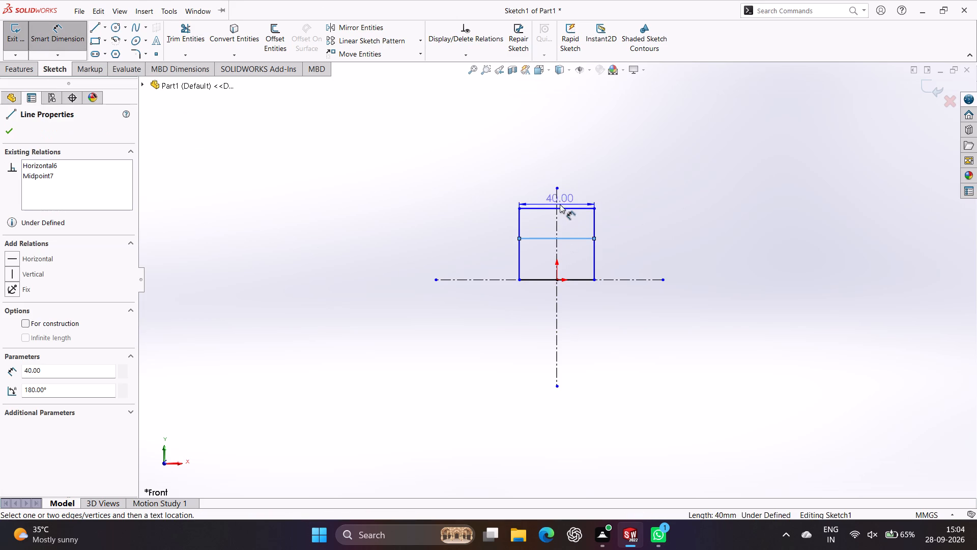
pyautogui.click(559, 179)
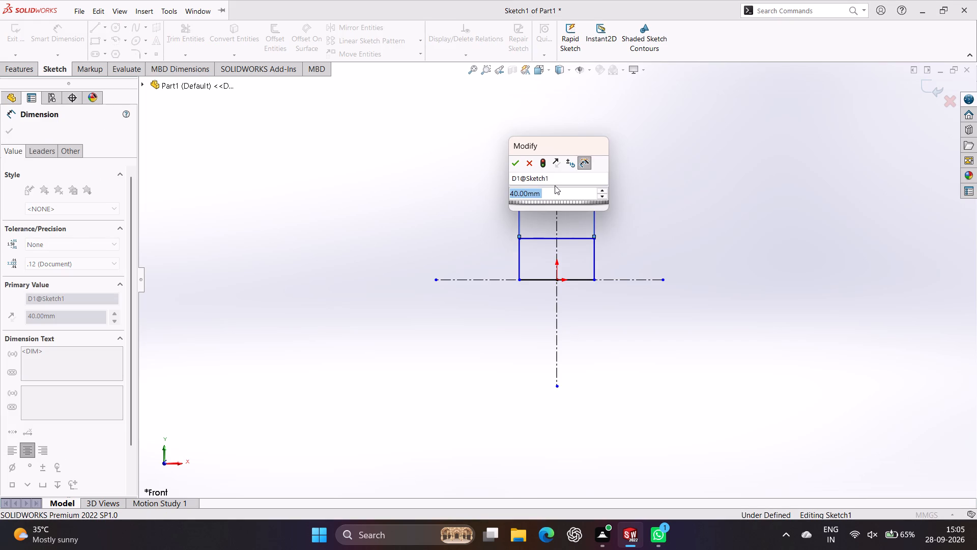
pyautogui.write('16')
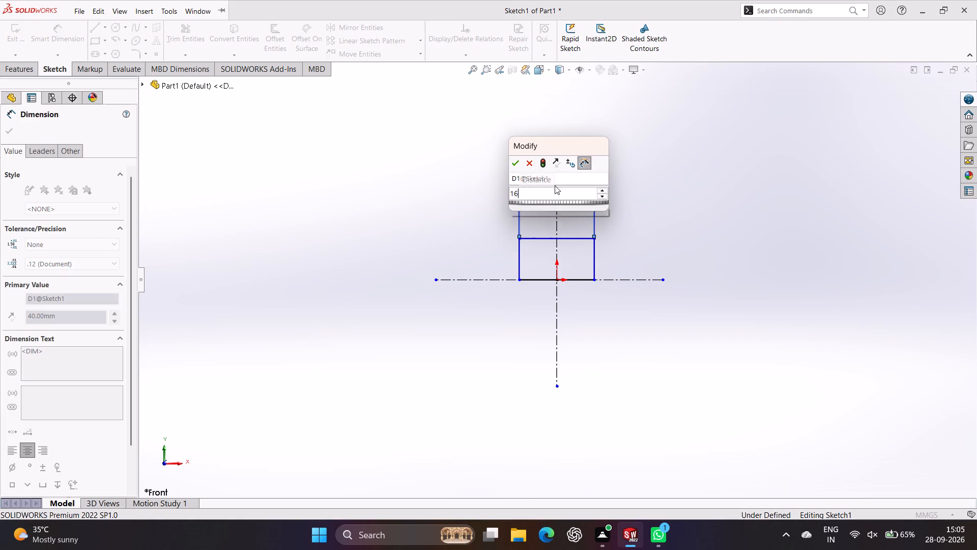
pyautogui.press('Return')
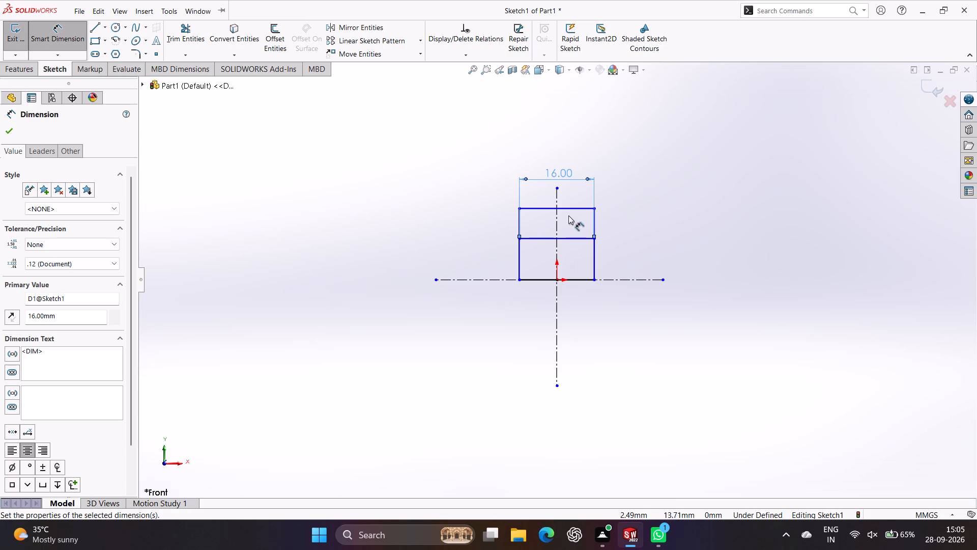
pyautogui.press('Escape')
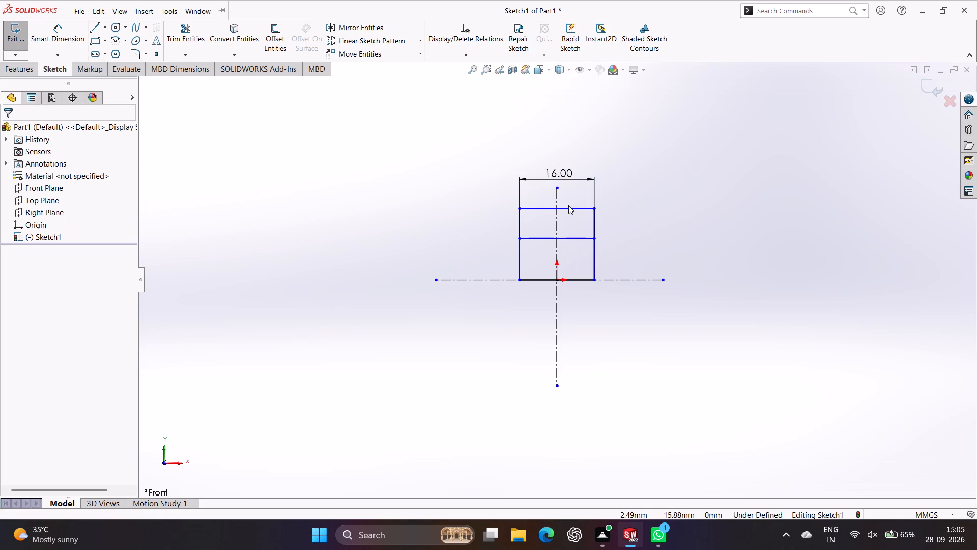
pyautogui.hotkey('ctrl', 'z')
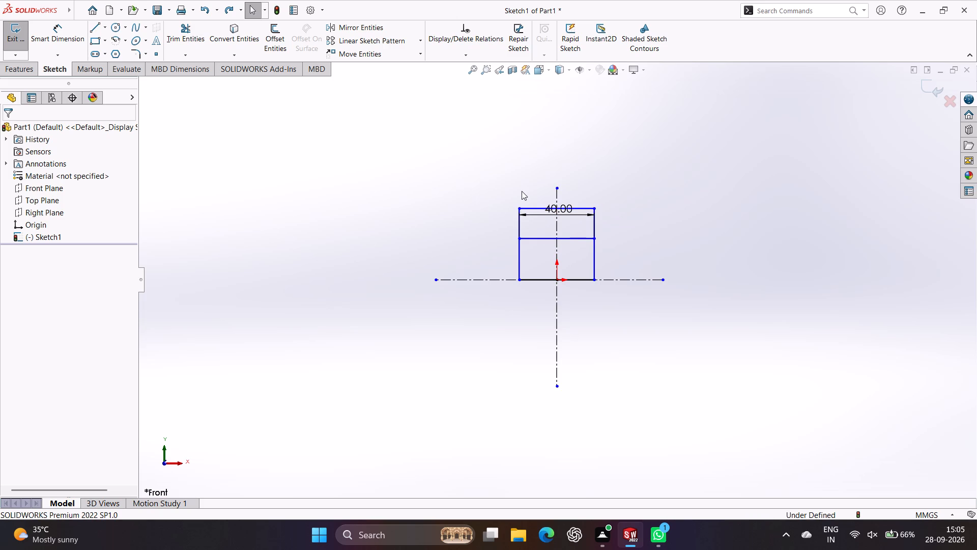
# Draw an 8 mm horizontal line from the rectangle's upper-left corner inward along the top edge.
pyautogui.scroll(1, 522, 191)
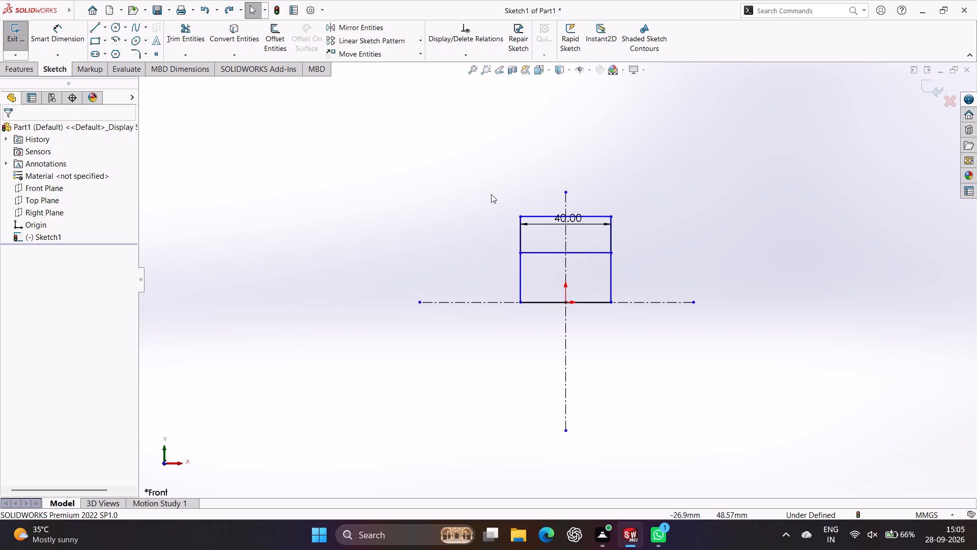
pyautogui.click(93, 34)
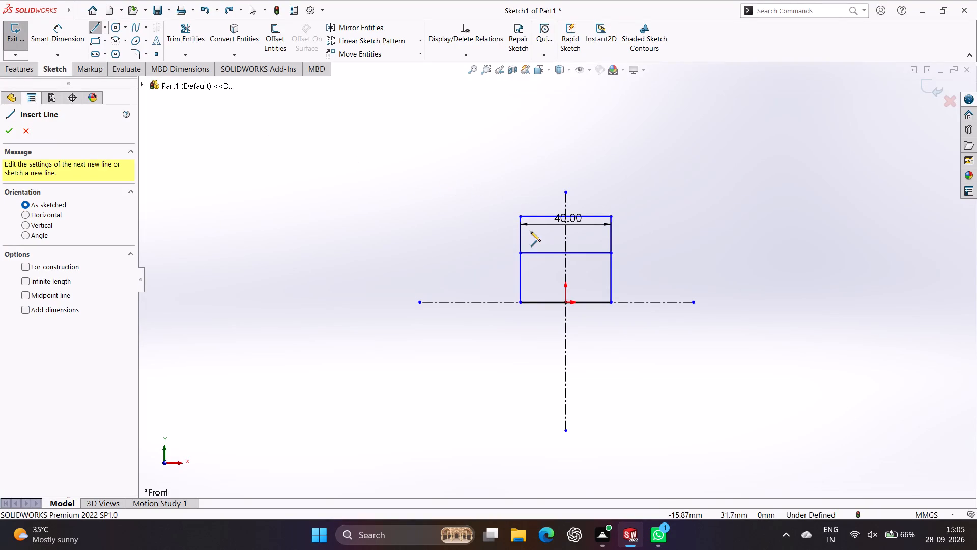
pyautogui.click(521, 217)
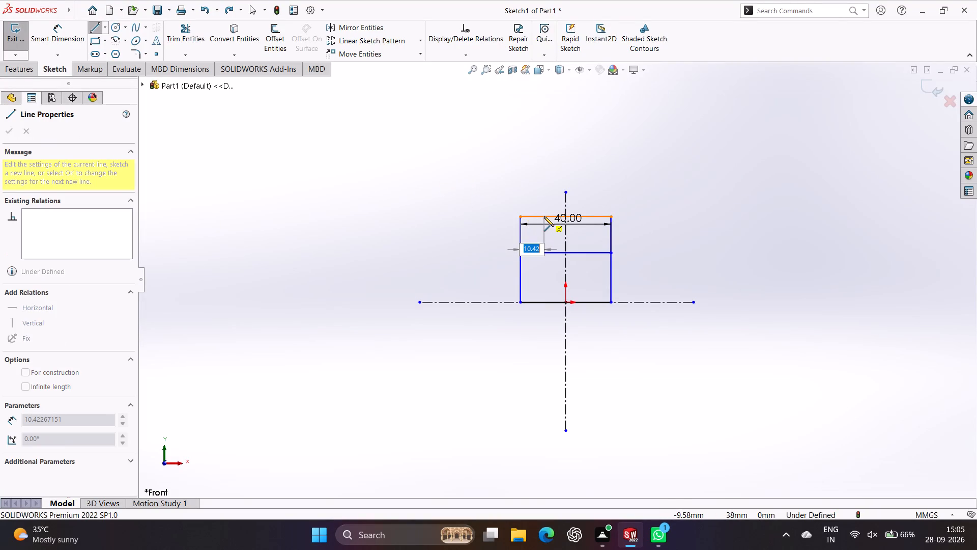
pyautogui.press('8')
pyautogui.press('Return')
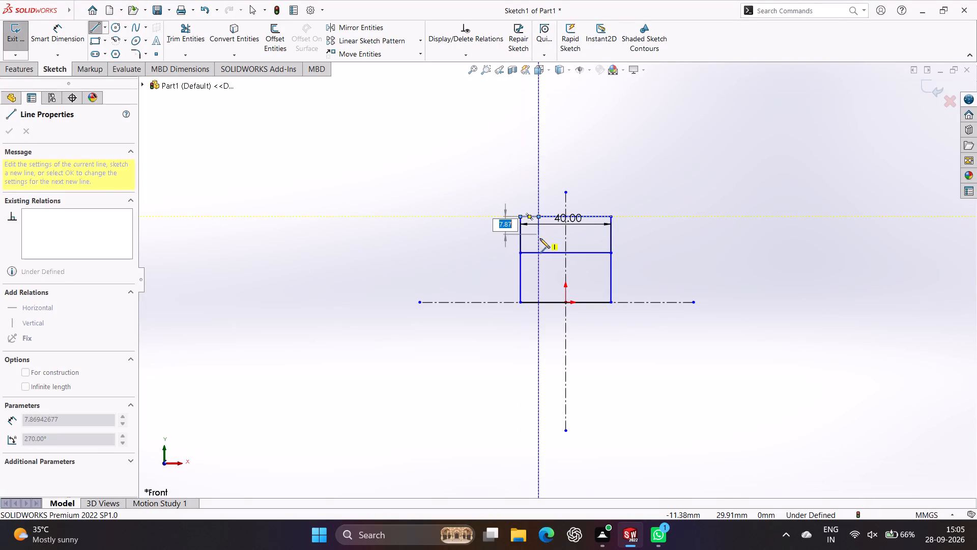
pyautogui.press('Escape')
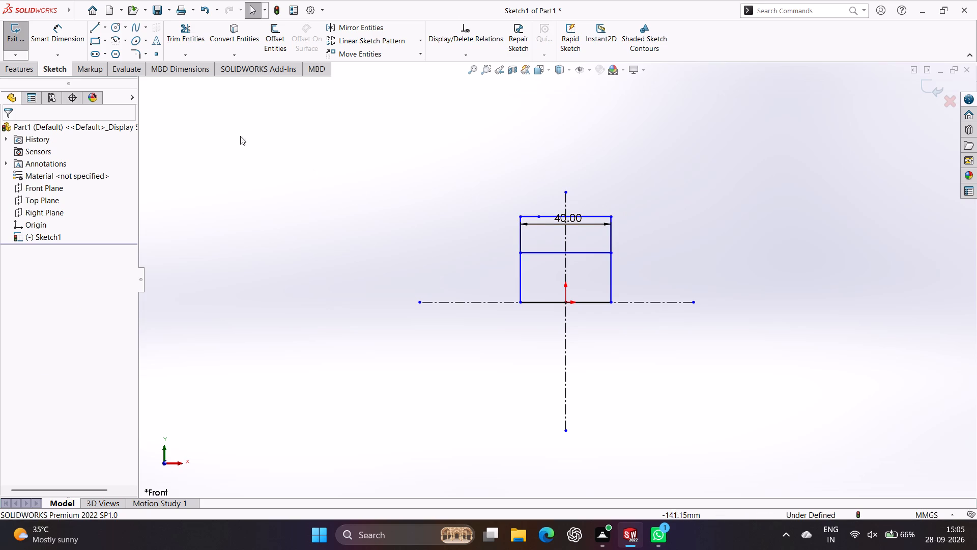
# Draw an 8 mm horizontal line from the rectangle's upper-right corner inward along the top edge.
pyautogui.click(94, 26)
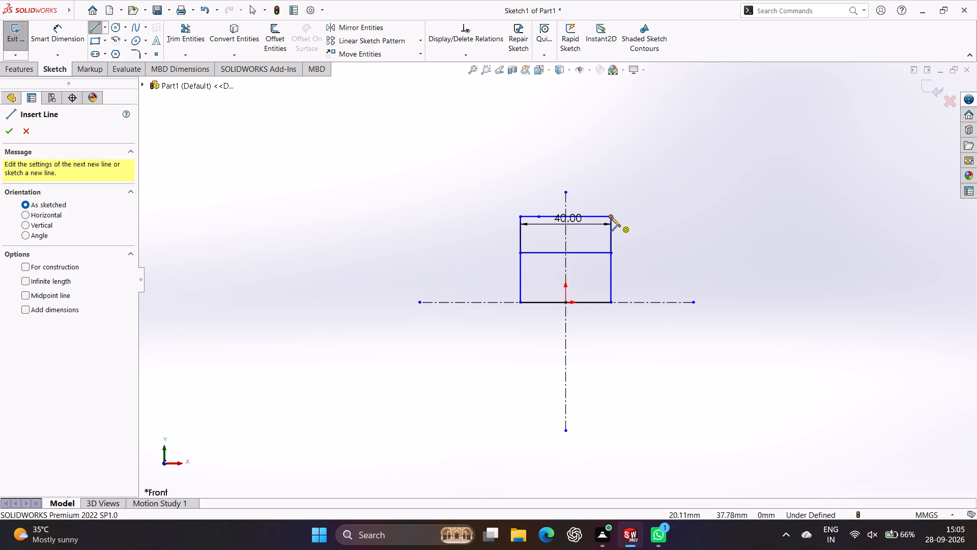
pyautogui.click(611, 217)
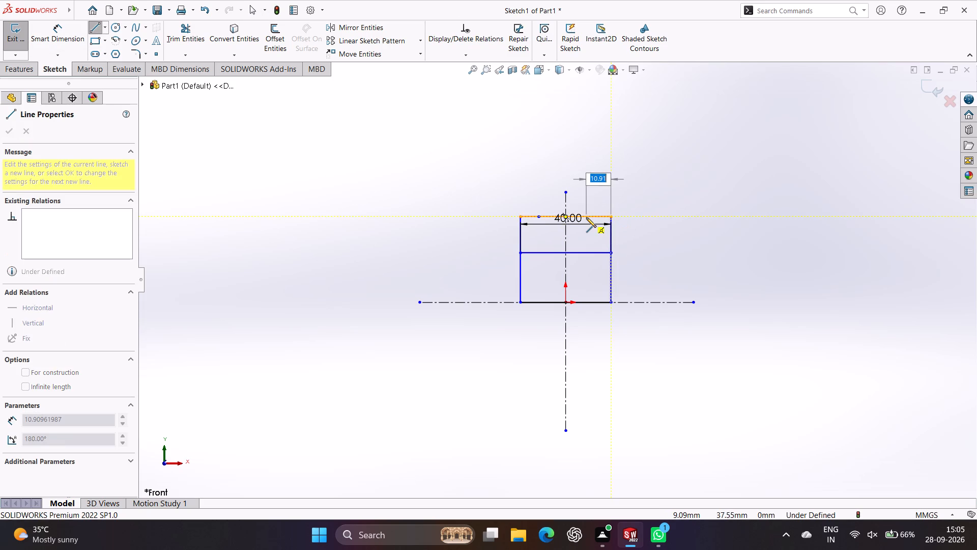
pyautogui.press('8')
pyautogui.press('Return')
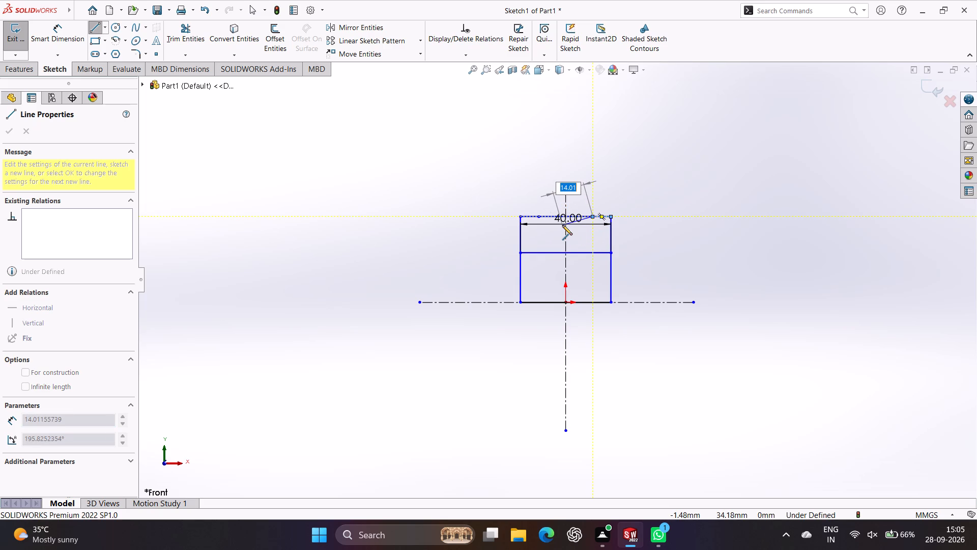
pyautogui.press('Escape')
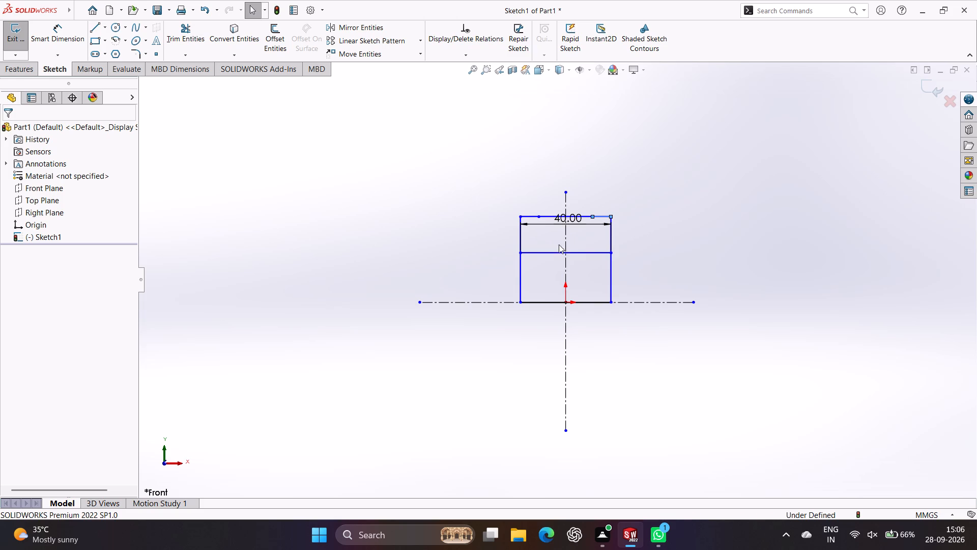
# Draw a line 8 mm right from the inner horizontal line's midpoint, then 16 mm back left, for a notch bottom centred on the vertical centreline.
pyautogui.click(96, 26)
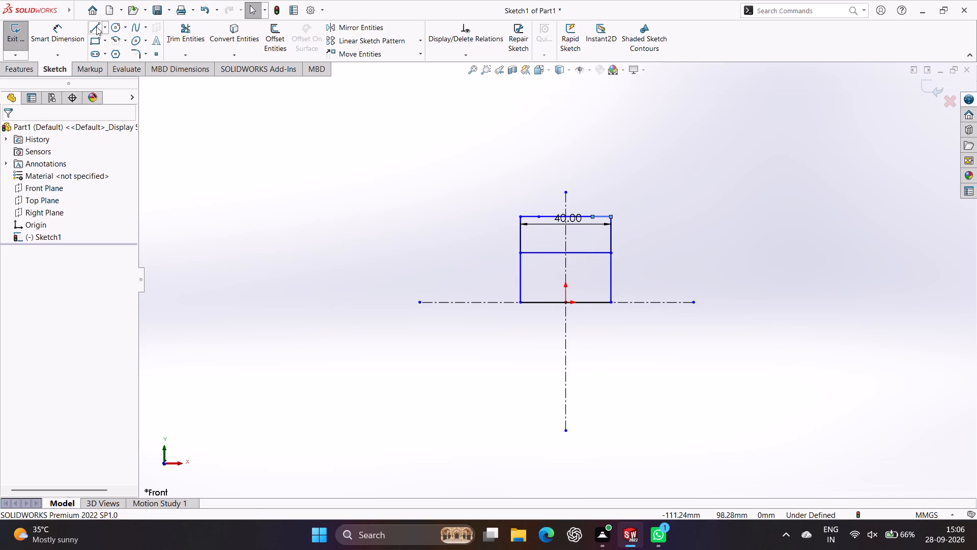
pyautogui.click(565, 251)
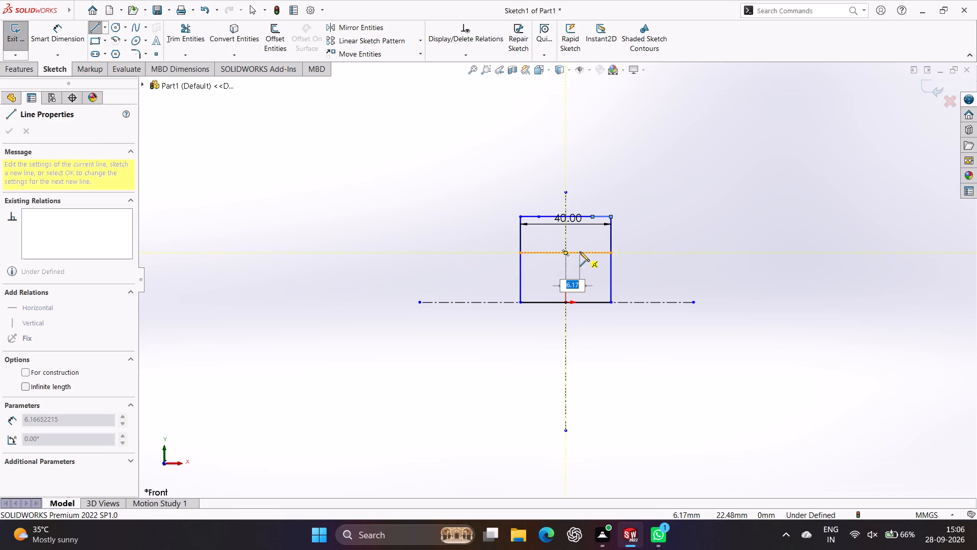
pyautogui.press('8')
pyautogui.press('Return')
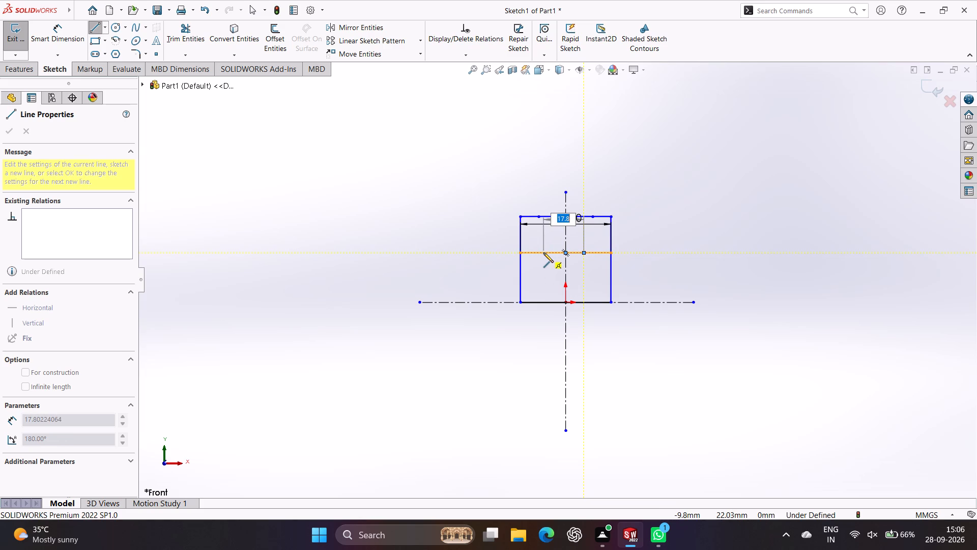
pyautogui.write('16')
pyautogui.press('Return')
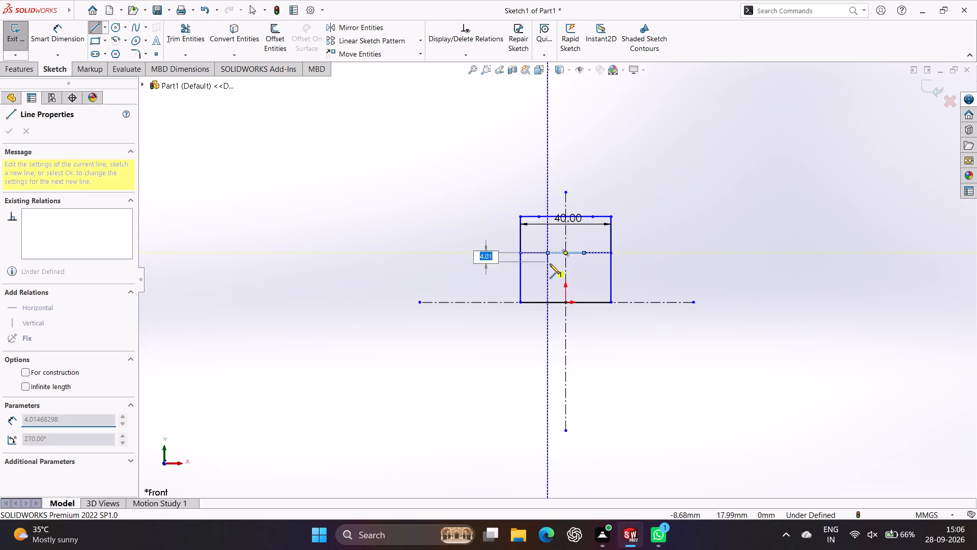
pyautogui.press('Escape')
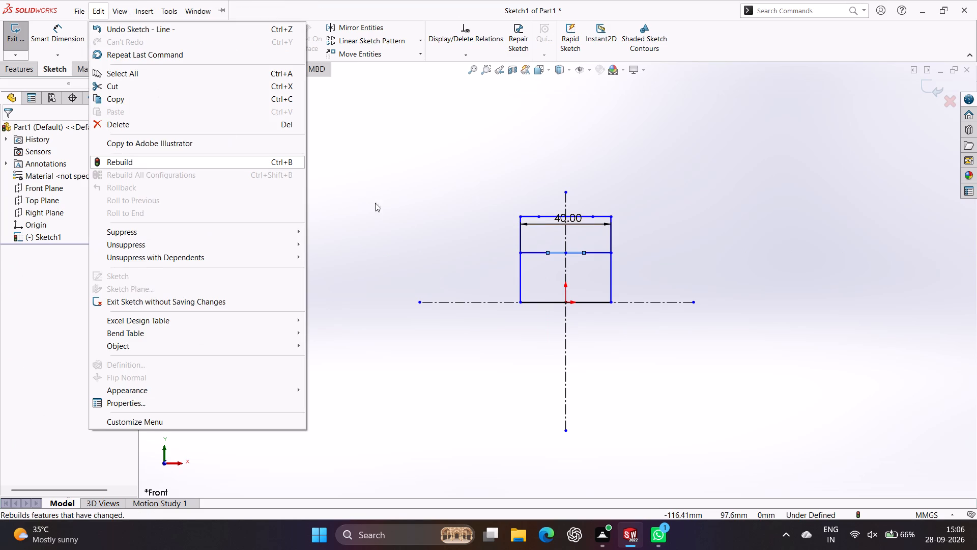
pyautogui.click(423, 172)
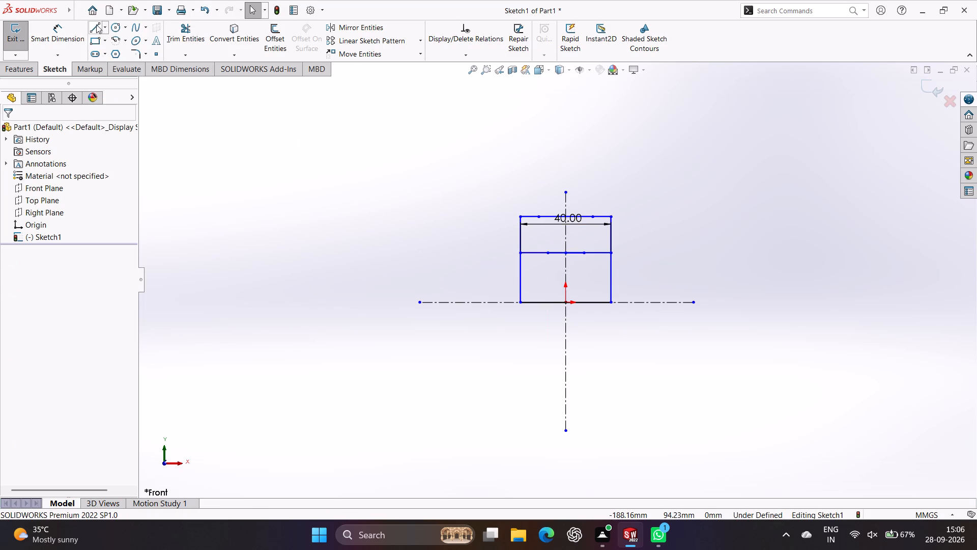
# Draw two slanted lines joining the ends of the 16 mm notch bottom to the inner endpoints of the 8 mm top-edge lines.
pyautogui.click(97, 24)
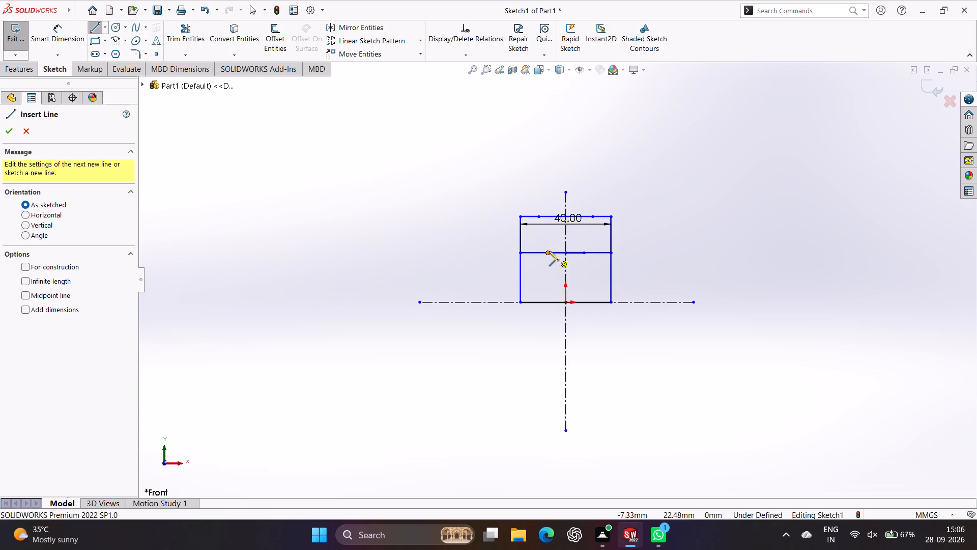
pyautogui.click(549, 251)
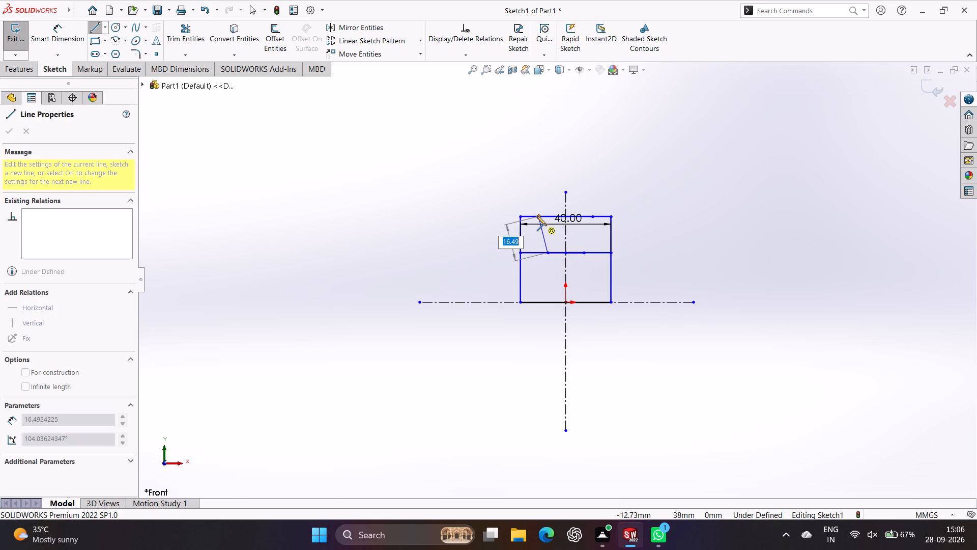
pyautogui.click(537, 216)
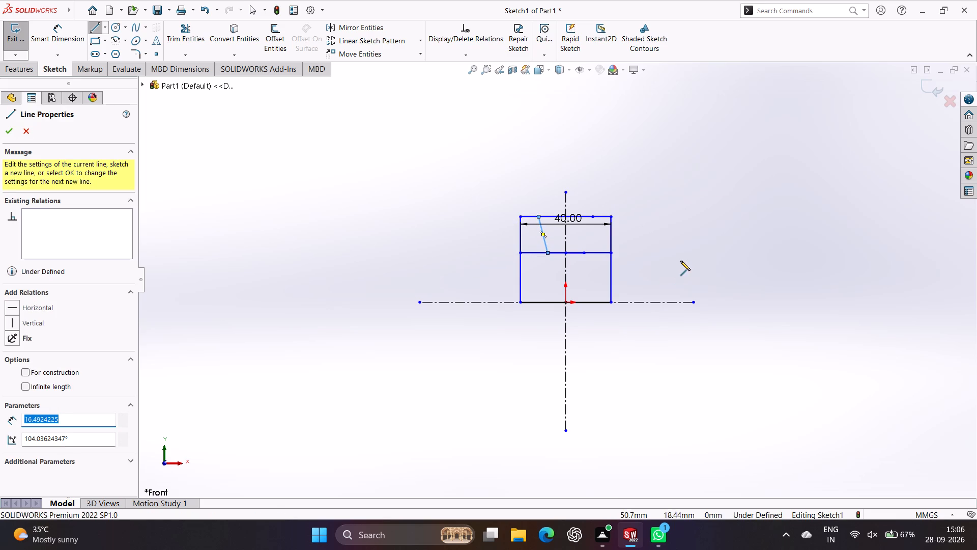
pyautogui.press('Escape')
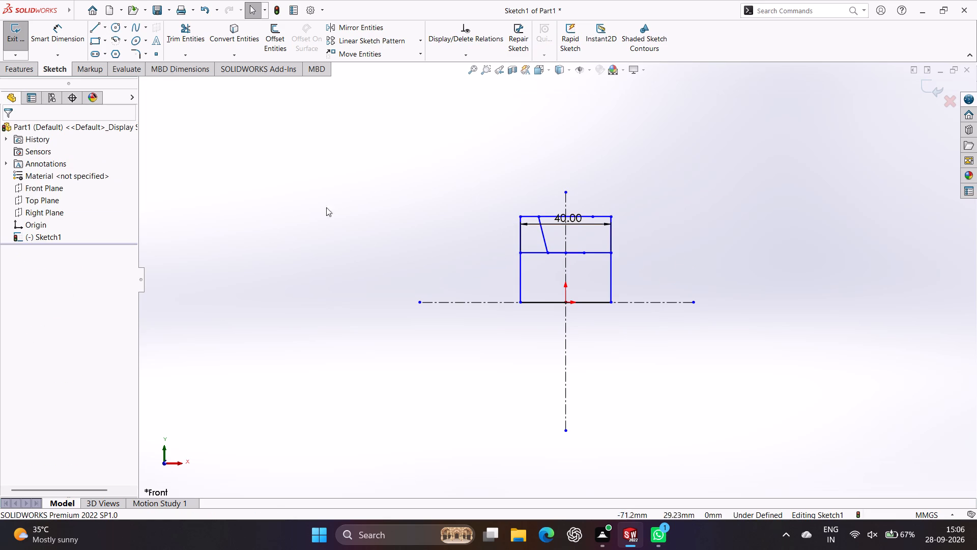
pyautogui.click(98, 28)
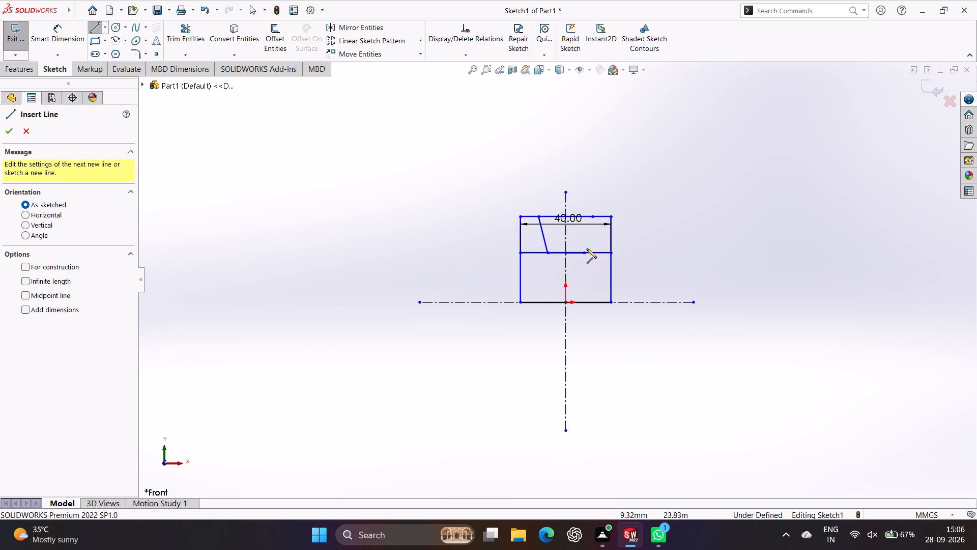
pyautogui.click(584, 252)
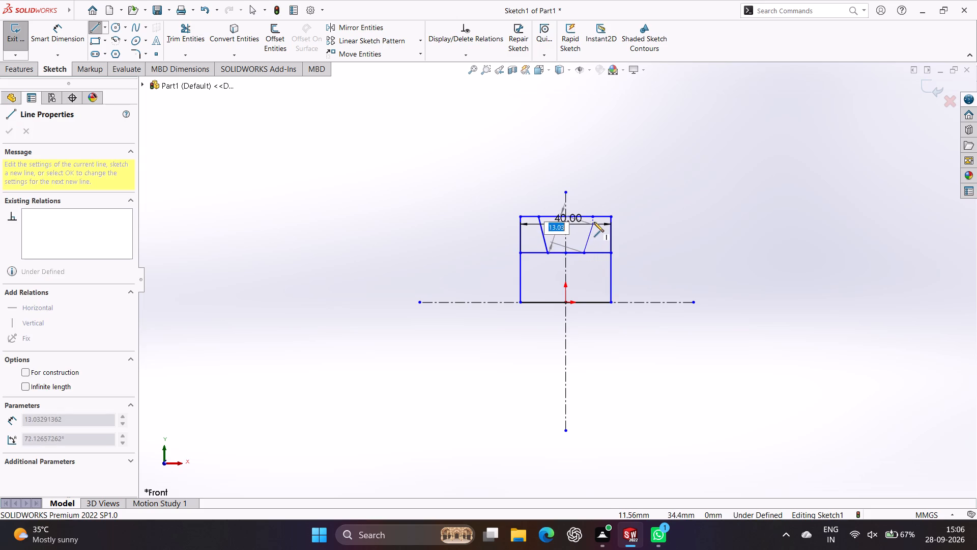
pyautogui.click(594, 217)
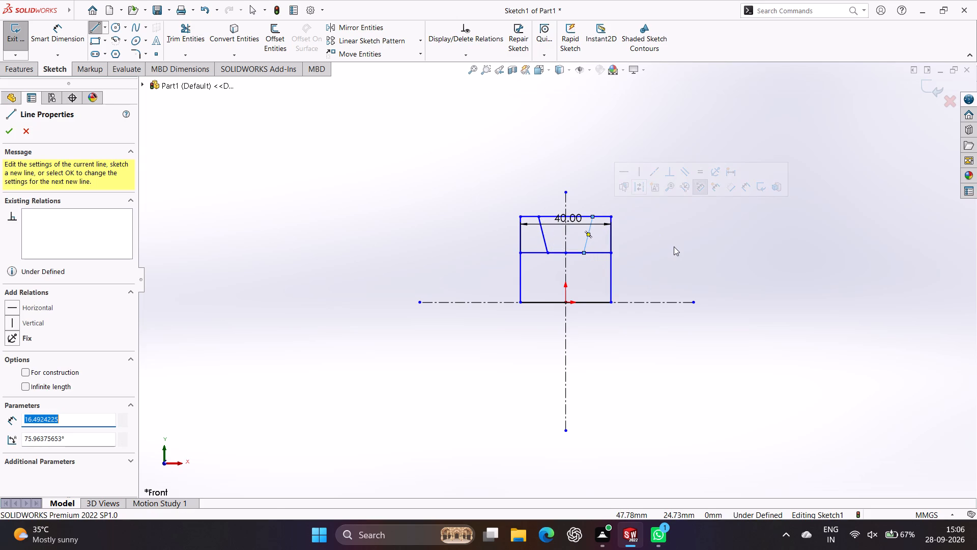
pyautogui.press('Escape')
# Trim away the top edge between the two slanted lines with Trim to closest, opening the notch.
pyautogui.scroll(3, 674, 246)
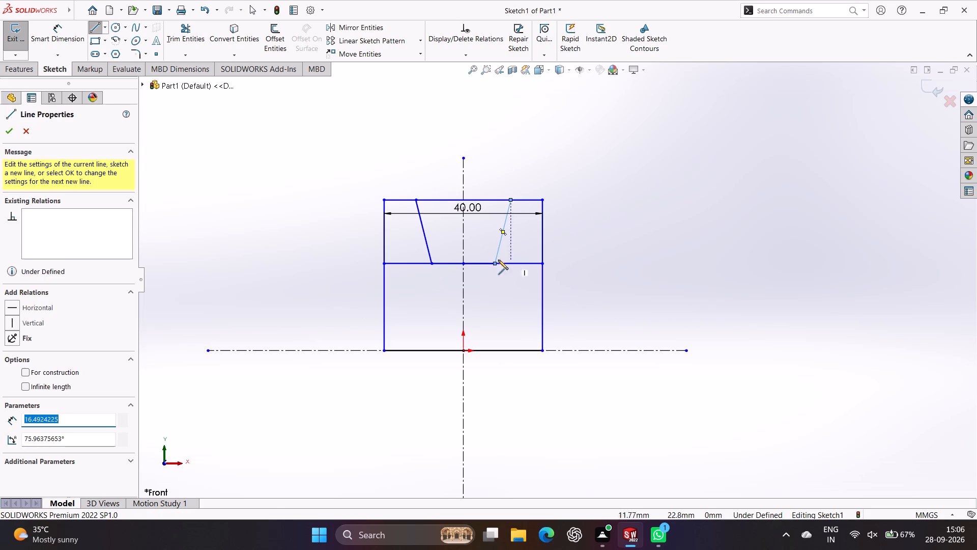
pyautogui.click(182, 30)
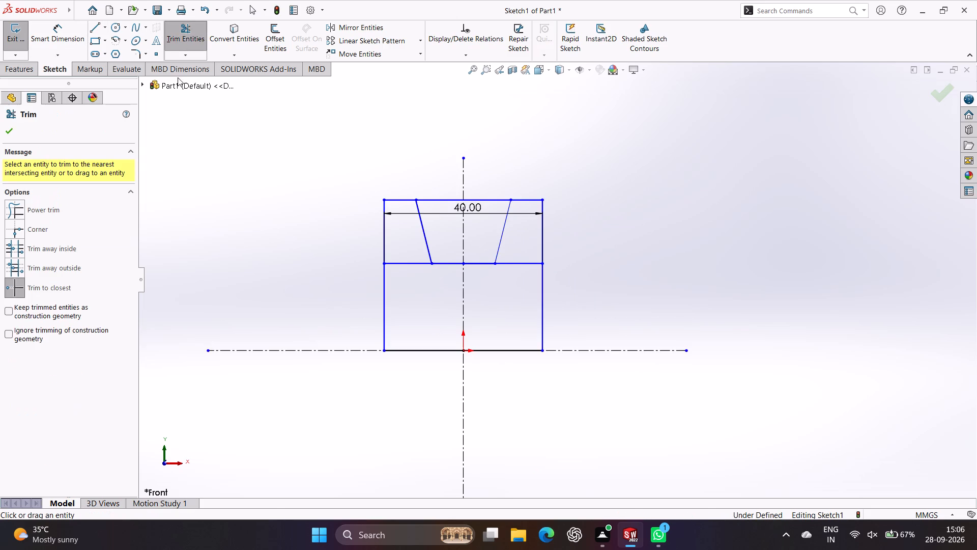
pyautogui.click(51, 208)
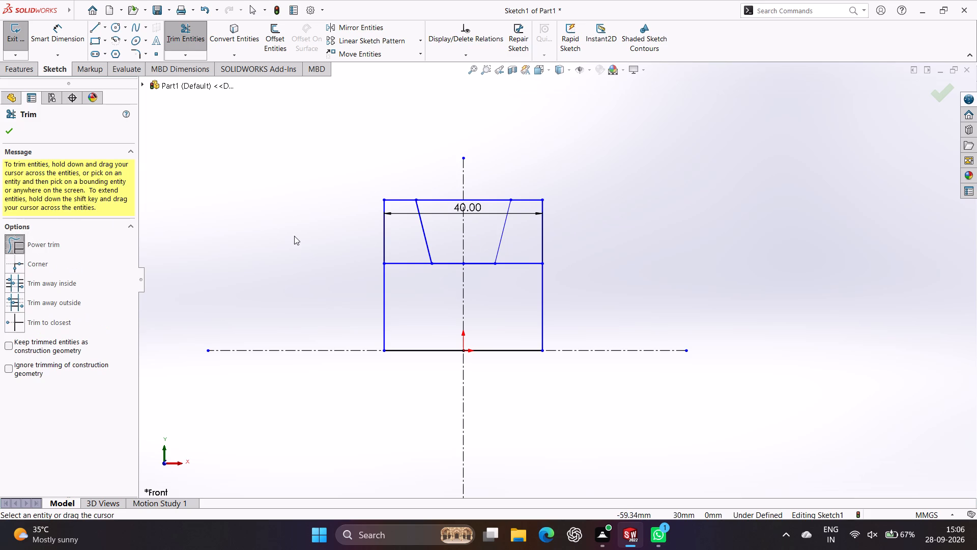
pyautogui.click(476, 199)
pyautogui.click(476, 199)
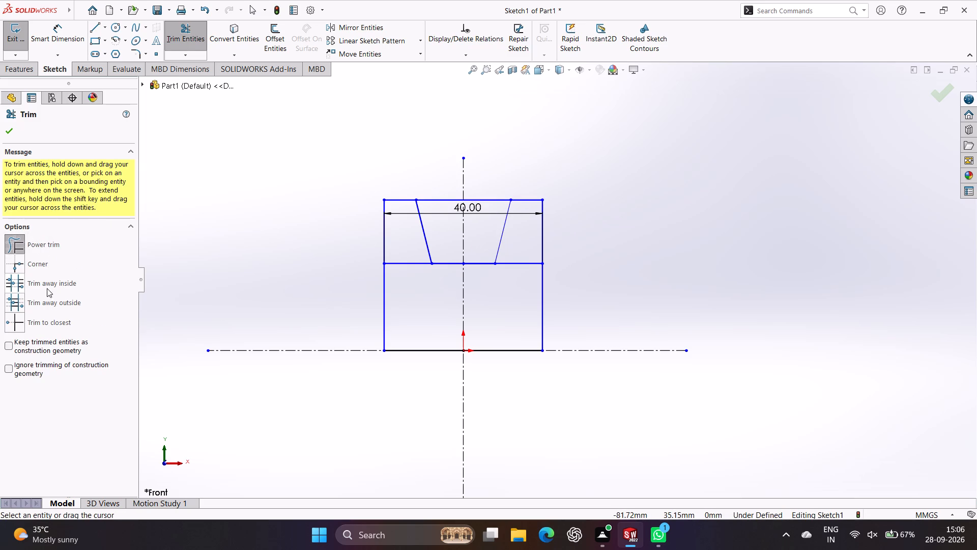
pyautogui.click(52, 324)
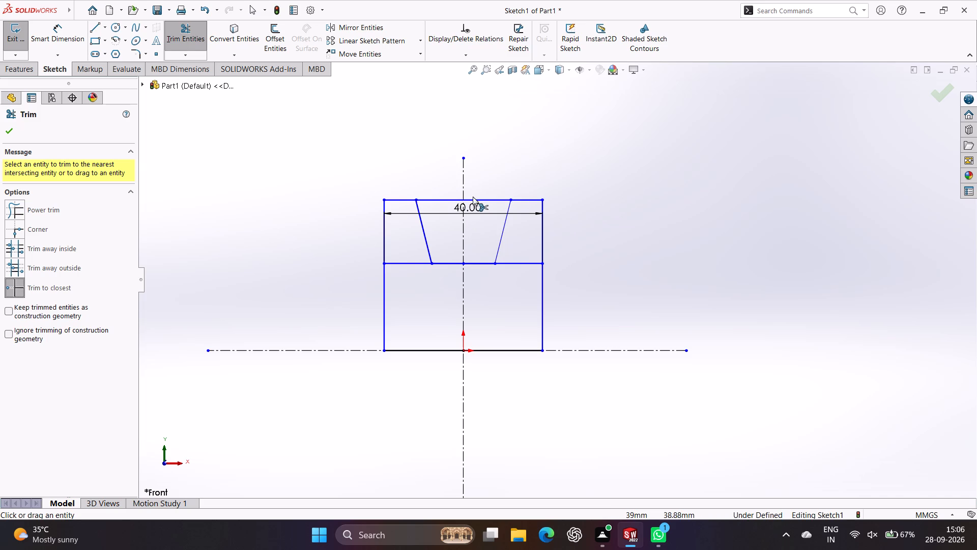
pyautogui.click(473, 197)
pyautogui.click(473, 199)
pyautogui.click(449, 199)
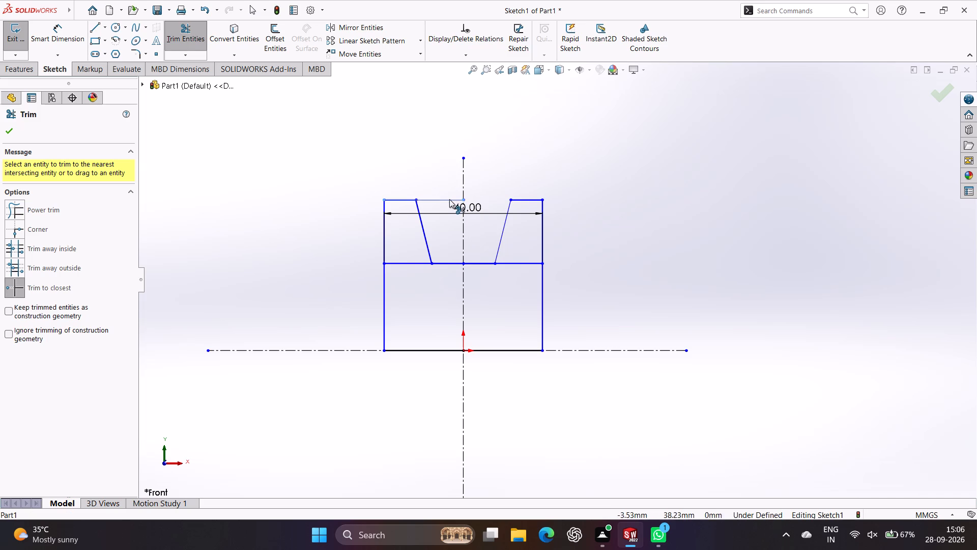
# Trim the inner horizontal line's leftover portions between the notch bottom and the profile's two vertical sides.
pyautogui.click(402, 261)
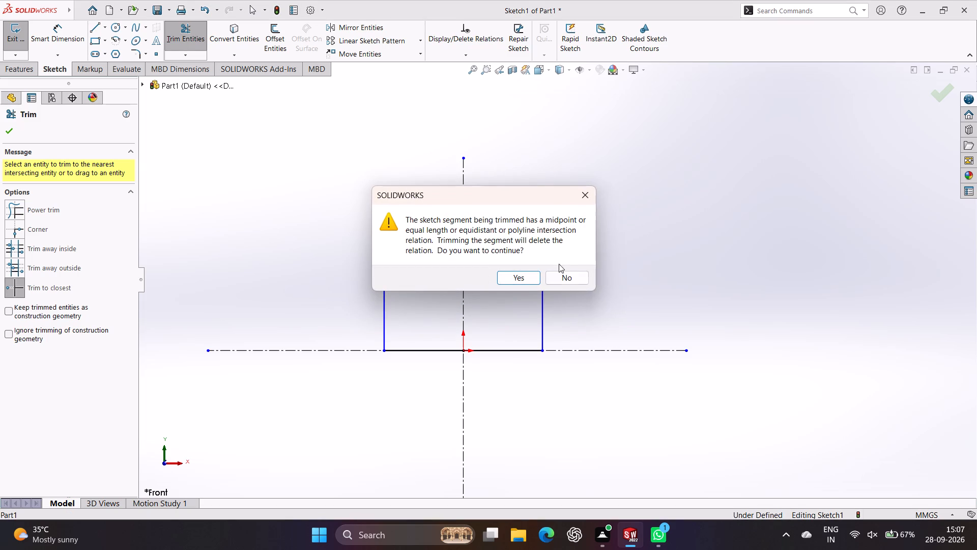
pyautogui.click(587, 194)
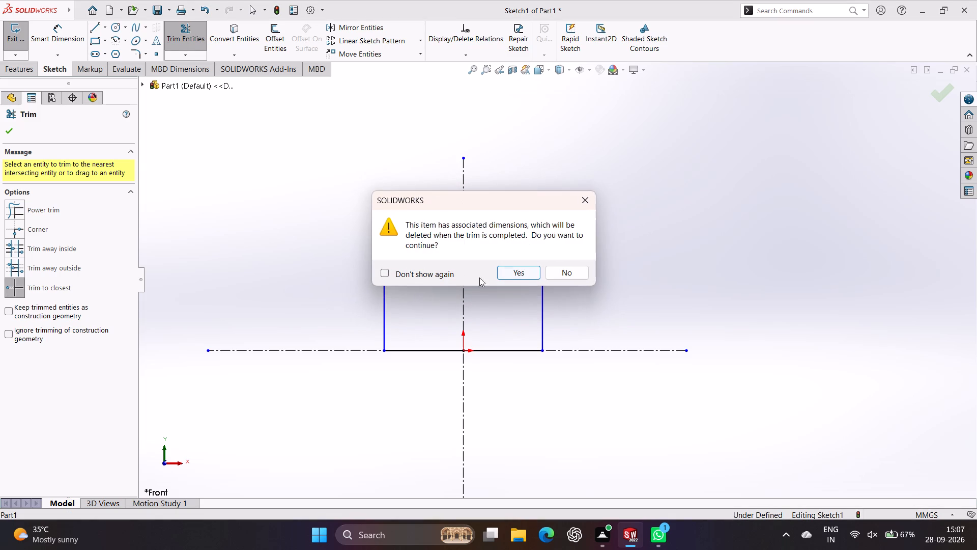
pyautogui.click(588, 195)
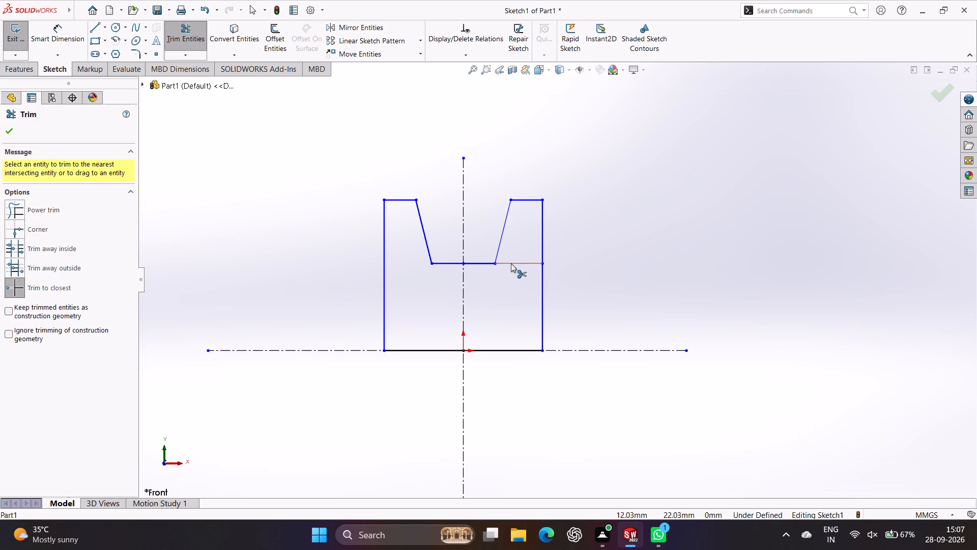
pyautogui.click(511, 263)
pyautogui.moveTo(604, 307); pyautogui.dragTo(613, 271, button='middle')
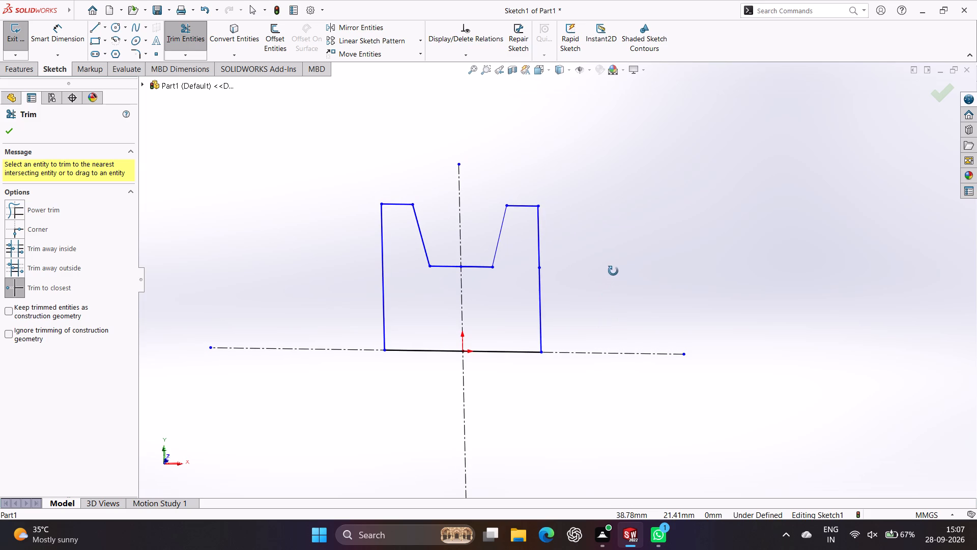
pyautogui.moveTo(613, 271); pyautogui.dragTo(618, 258, button='middle')
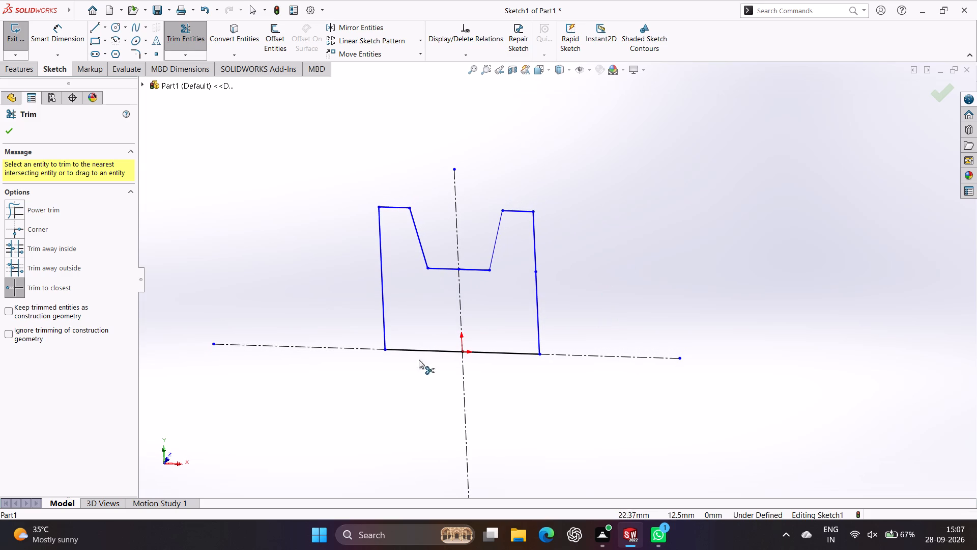
pyautogui.click(166, 458)
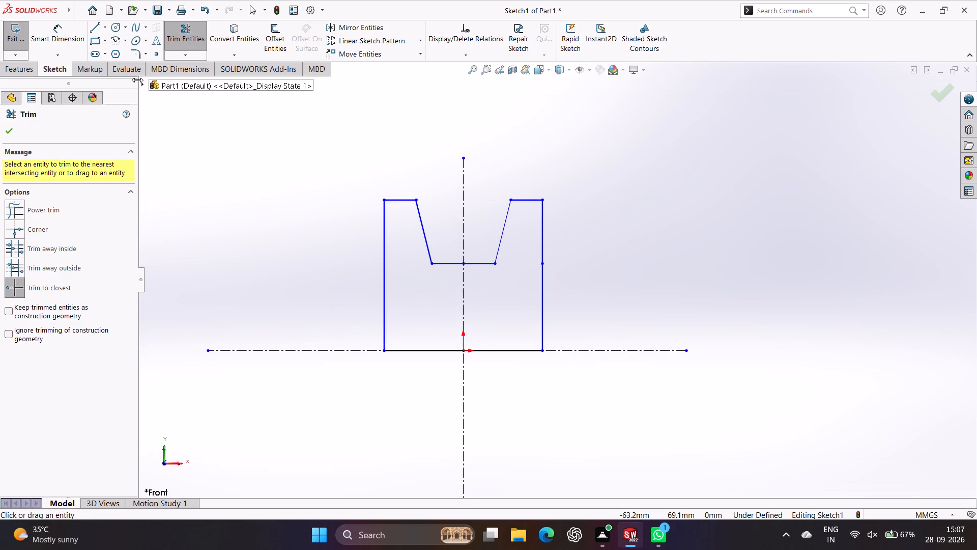
pyautogui.press('Escape')
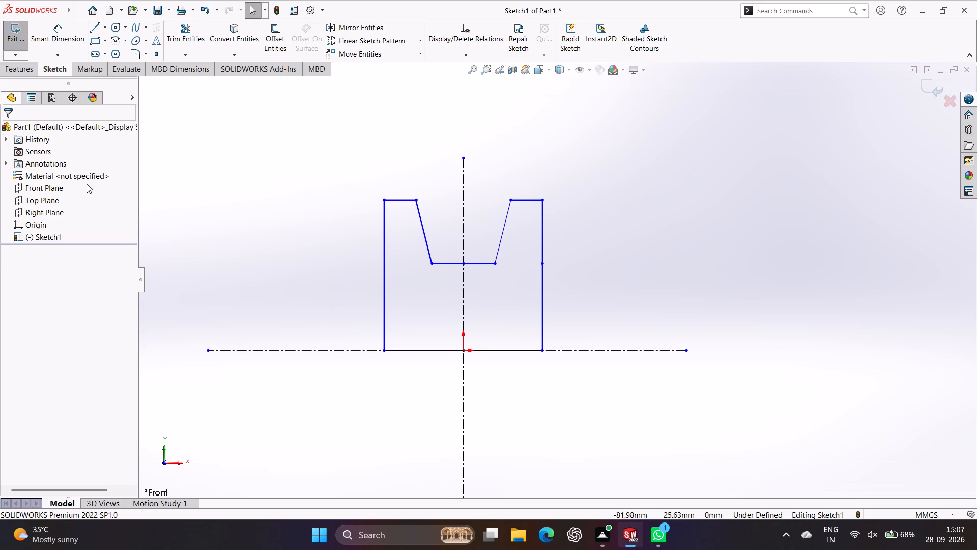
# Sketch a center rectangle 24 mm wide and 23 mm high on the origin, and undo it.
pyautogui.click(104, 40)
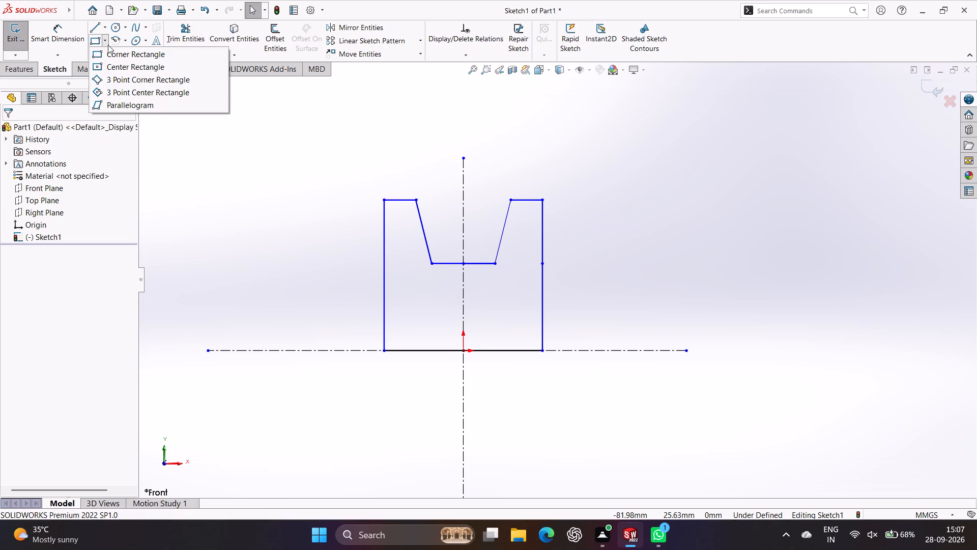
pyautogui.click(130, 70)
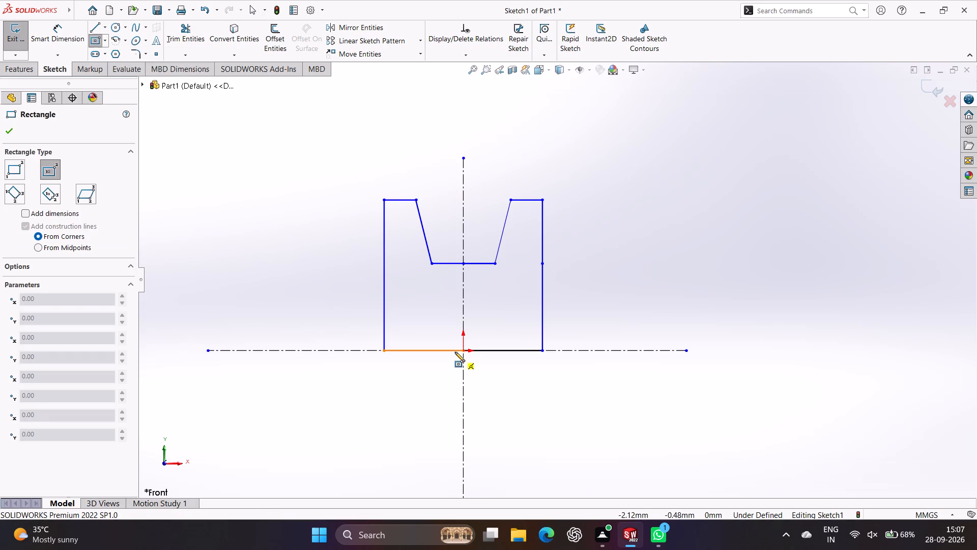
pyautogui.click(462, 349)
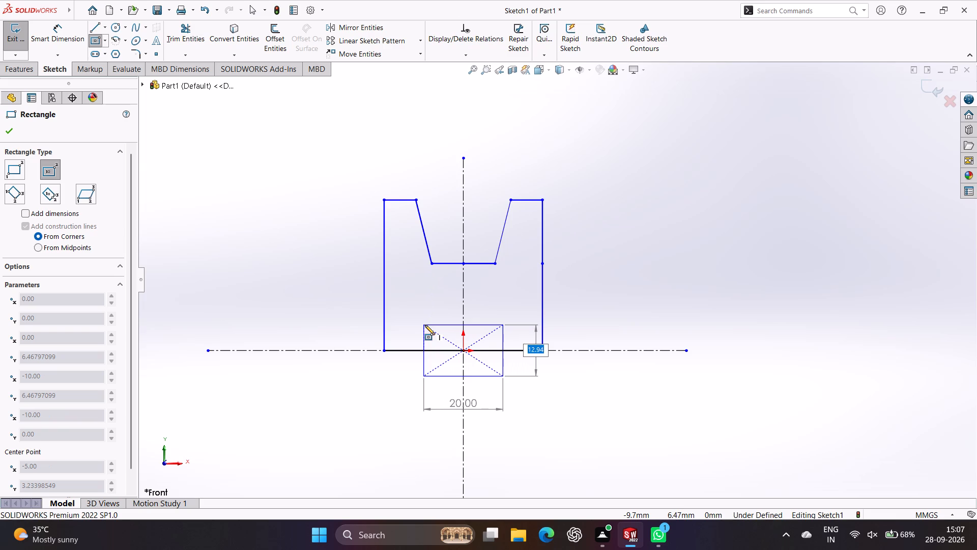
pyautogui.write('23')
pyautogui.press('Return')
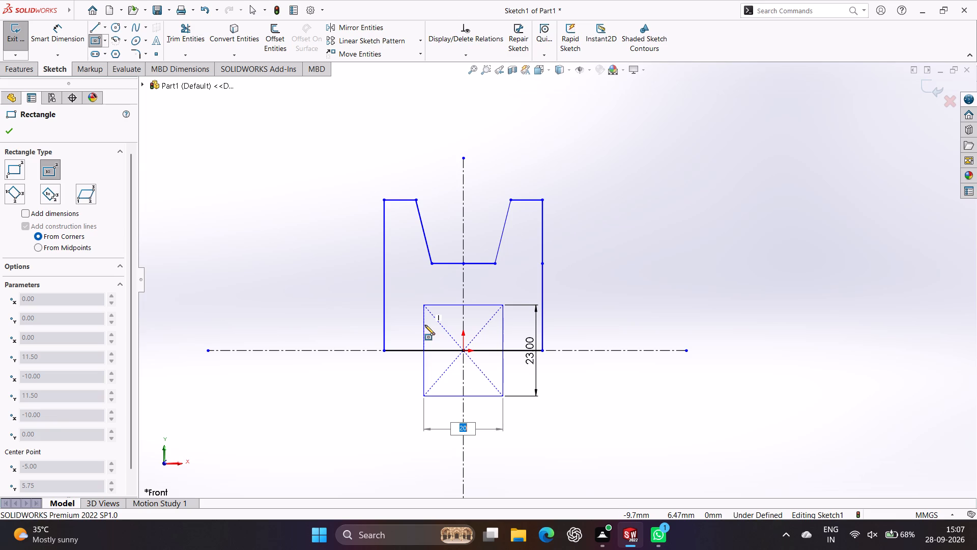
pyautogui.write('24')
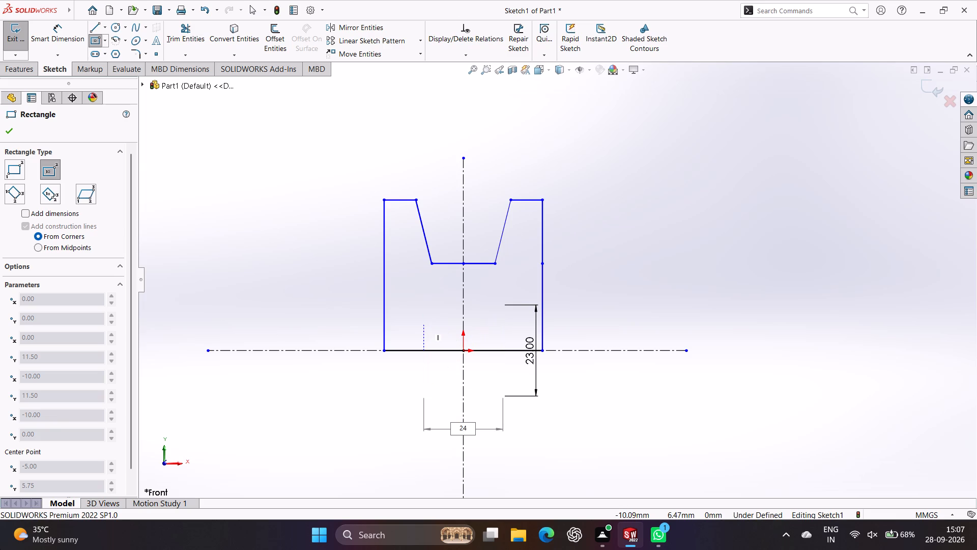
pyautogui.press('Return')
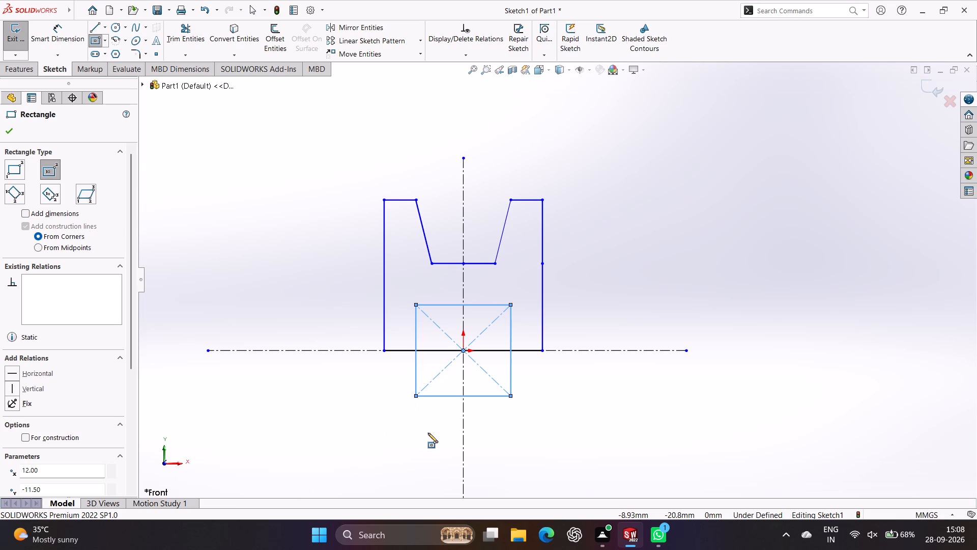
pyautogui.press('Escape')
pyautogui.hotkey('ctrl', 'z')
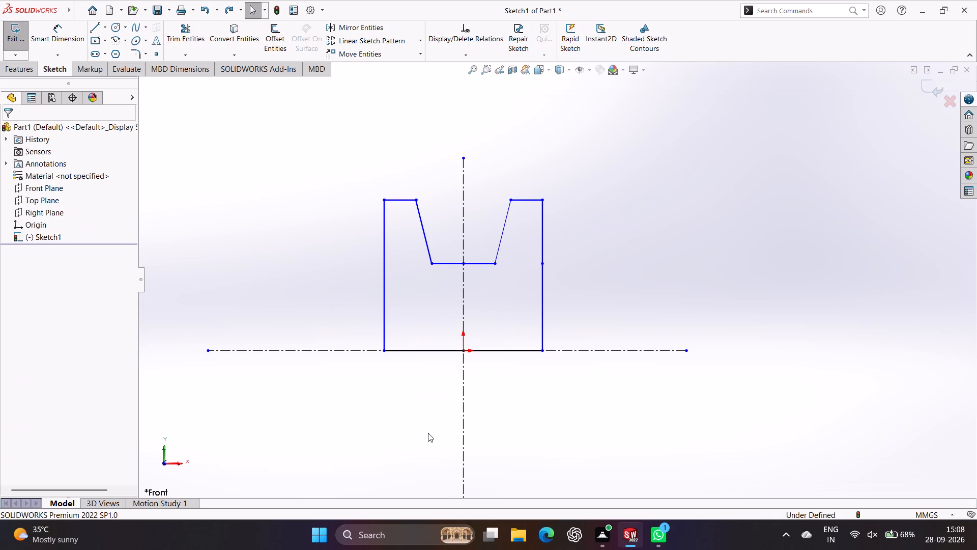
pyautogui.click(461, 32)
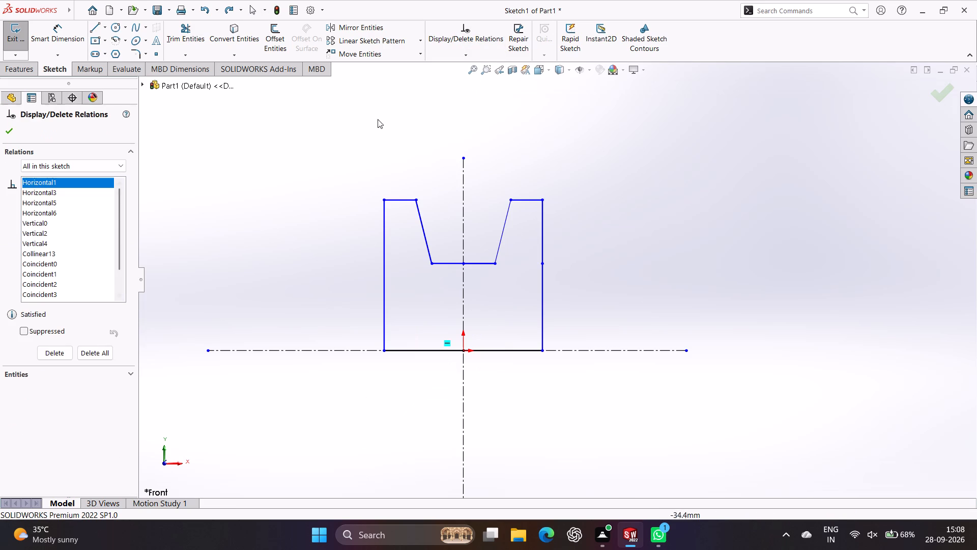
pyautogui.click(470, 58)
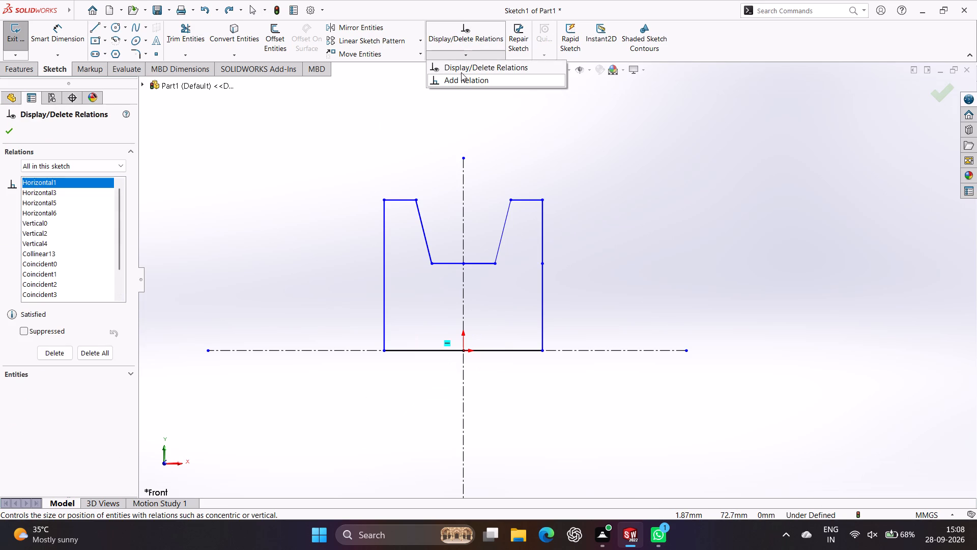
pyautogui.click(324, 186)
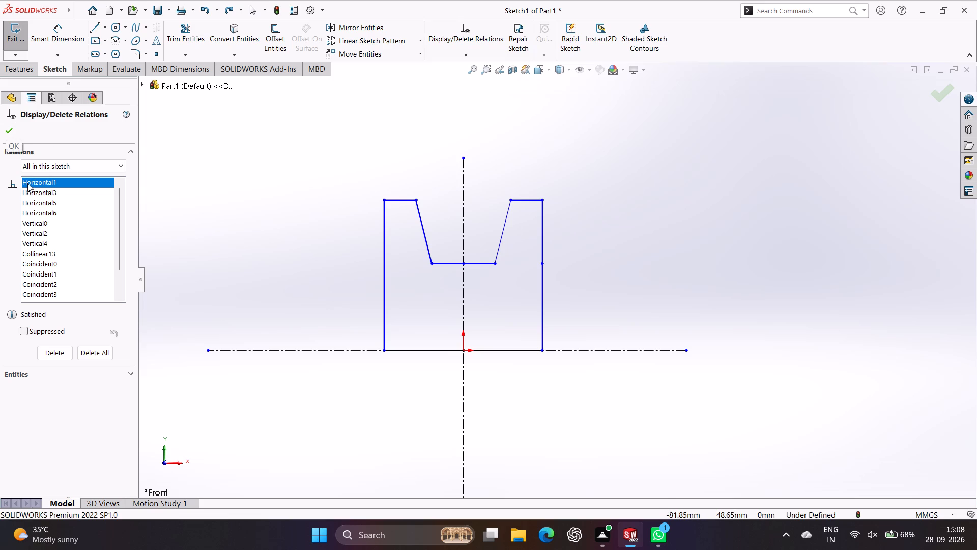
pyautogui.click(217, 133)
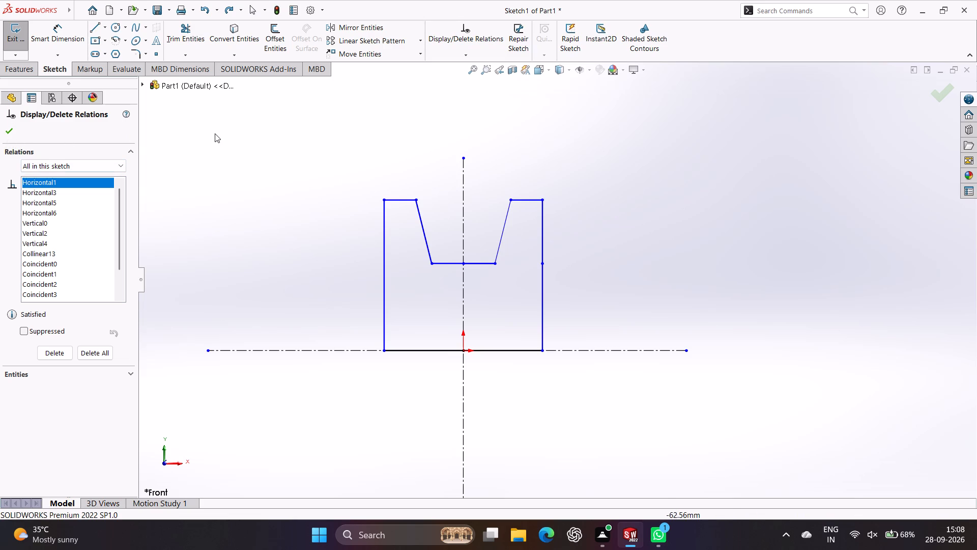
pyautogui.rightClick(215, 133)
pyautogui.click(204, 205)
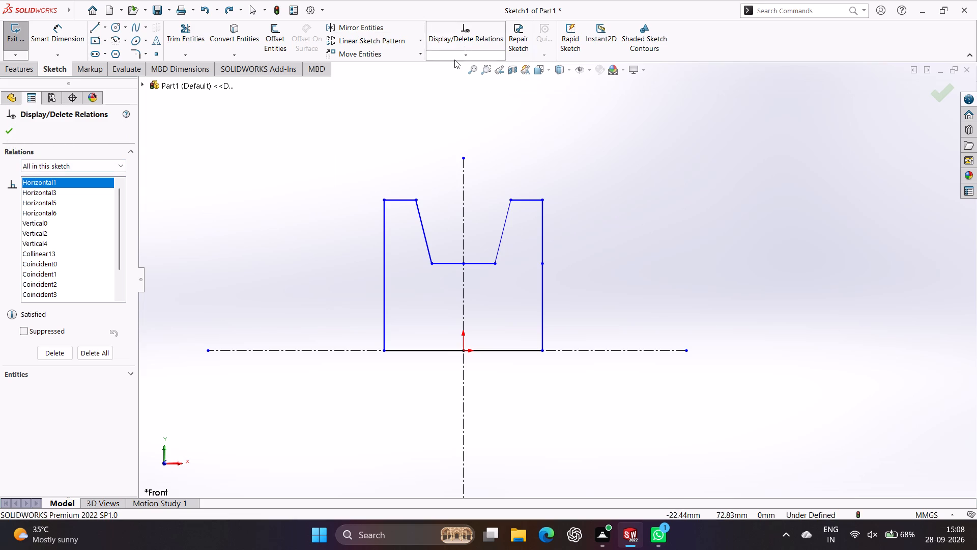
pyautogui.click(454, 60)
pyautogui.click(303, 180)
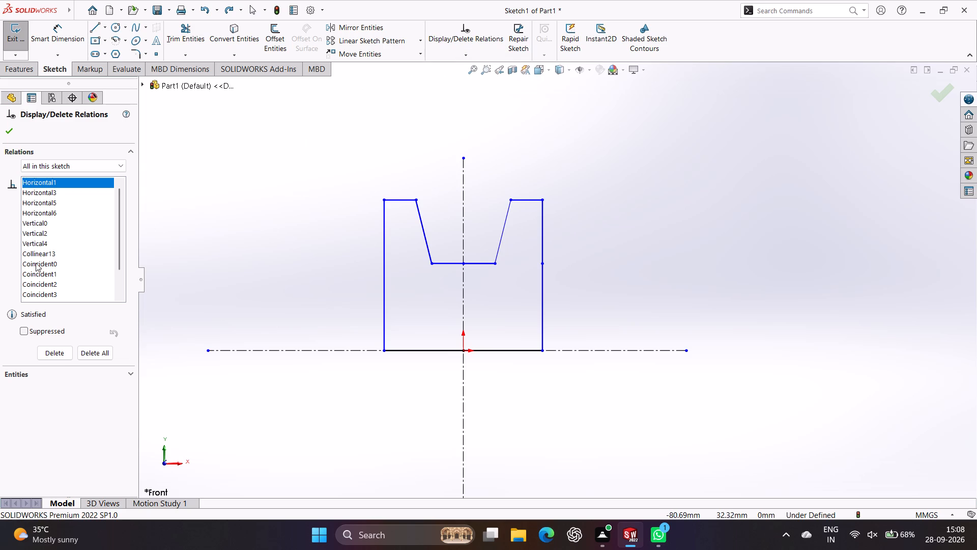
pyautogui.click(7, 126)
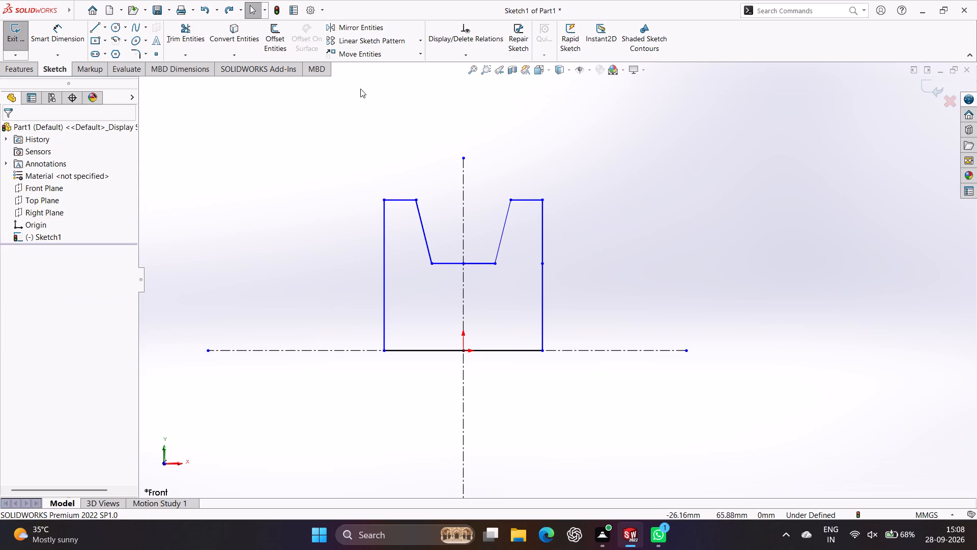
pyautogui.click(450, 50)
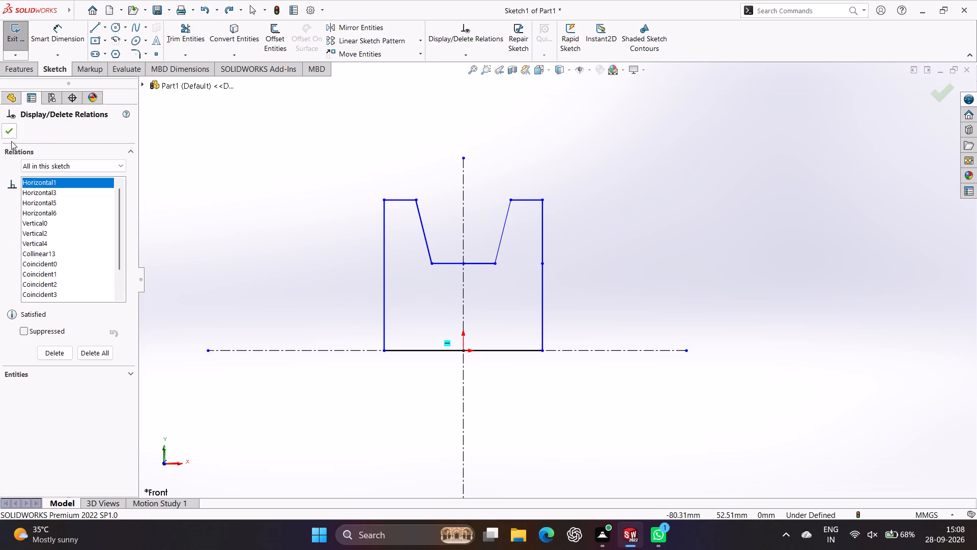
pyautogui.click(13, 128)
# Apply Fully Define Sketch to all the notched profile's lines, calculating both relations and dimensions.
pyautogui.click(439, 53)
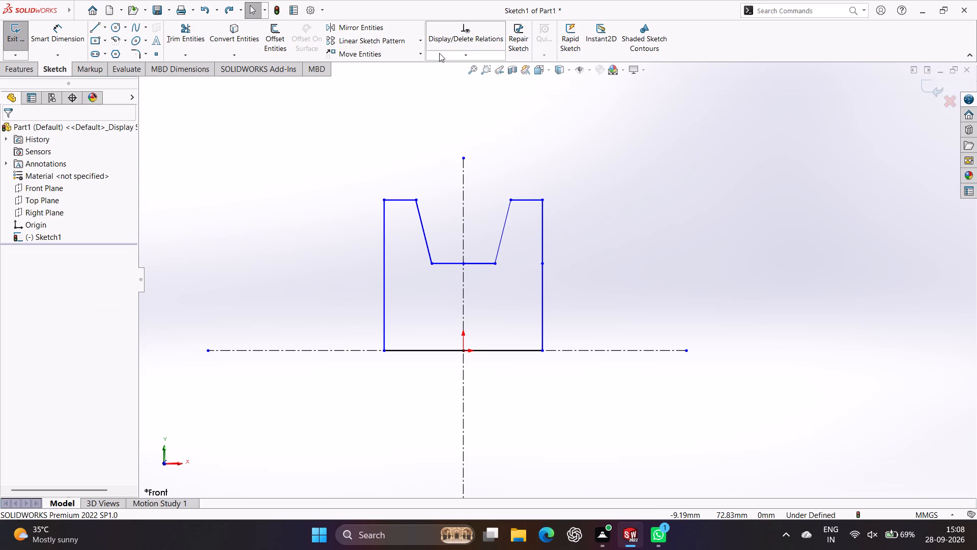
pyautogui.click(451, 95)
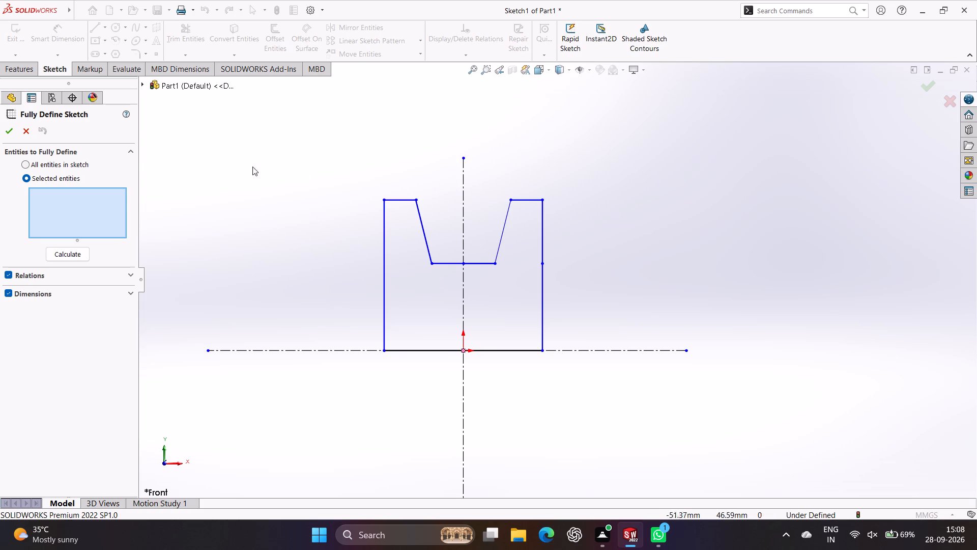
pyautogui.click(249, 152)
pyautogui.moveTo(240, 166); pyautogui.dragTo(649, 253)
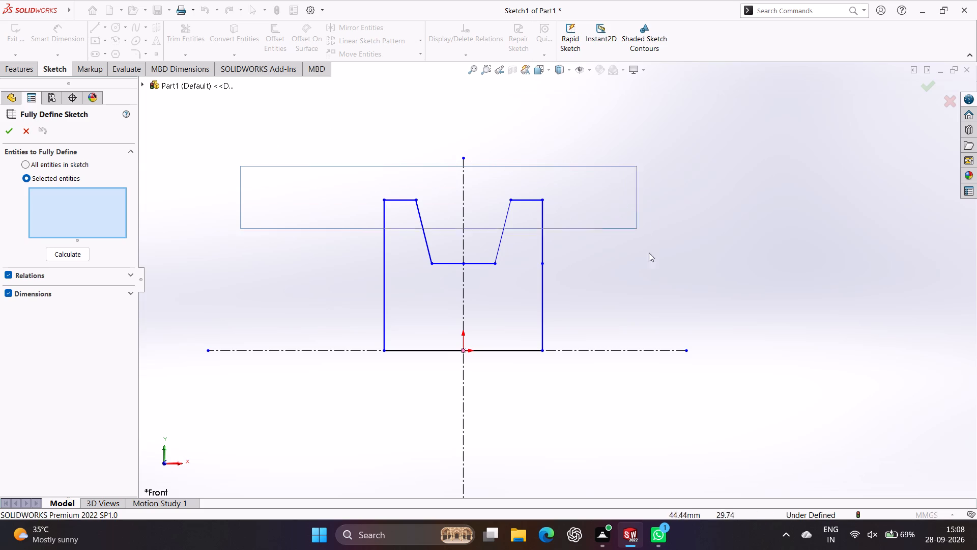
pyautogui.moveTo(649, 253); pyautogui.dragTo(699, 413)
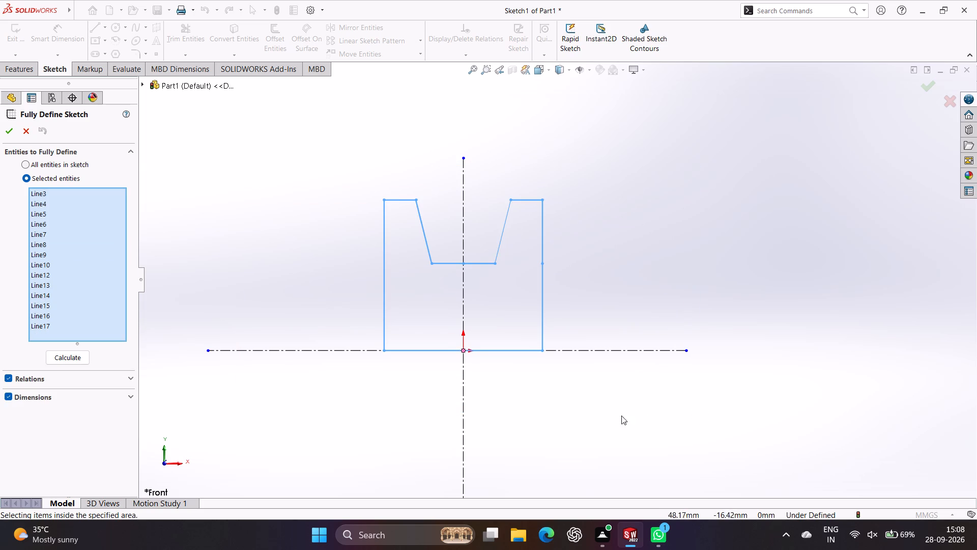
pyautogui.click(54, 358)
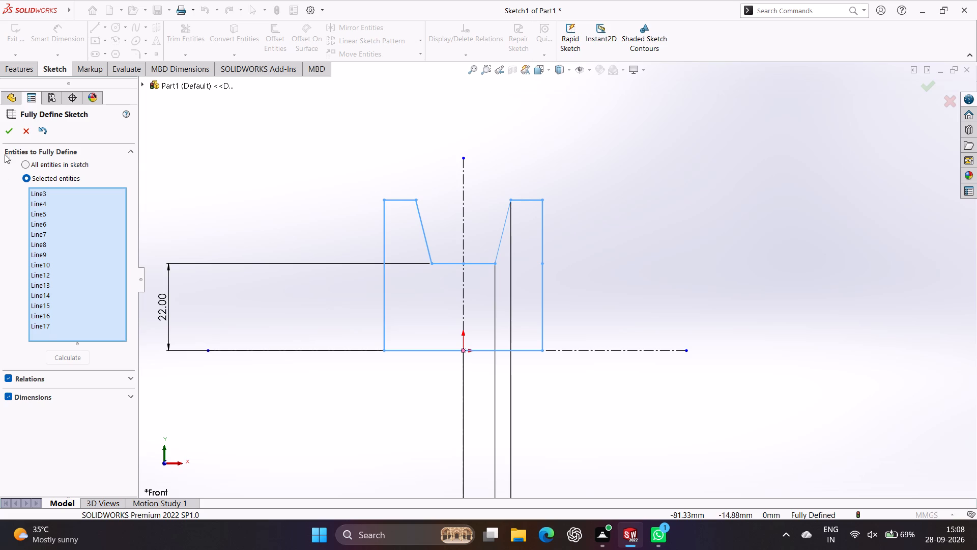
pyautogui.click(7, 132)
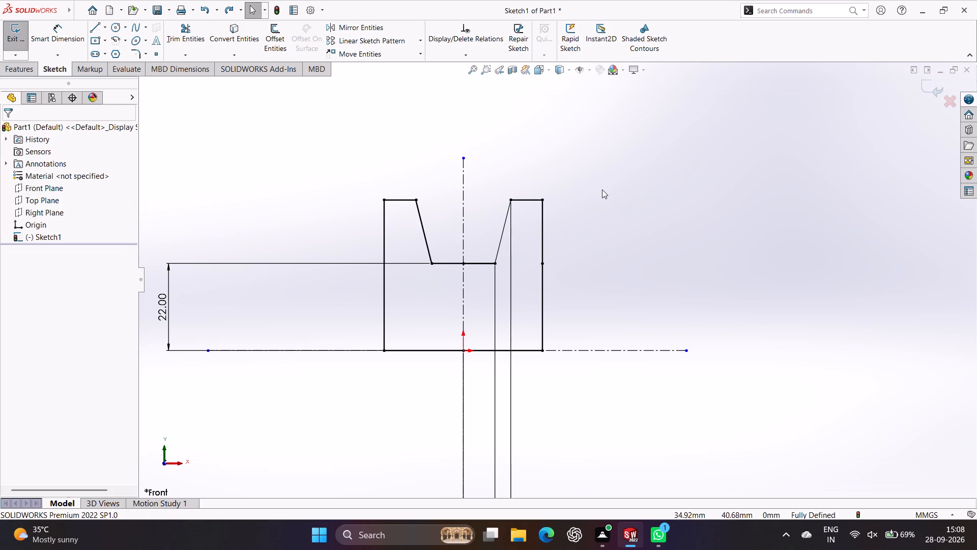
# Exit the notched profile sketch.
pyautogui.scroll(-1, 602, 189)
pyautogui.keyDown('ctrl'); pyautogui.moveTo(604, 195); pyautogui.dragTo(606, 187, button='middle'); pyautogui.keyUp('ctrl')
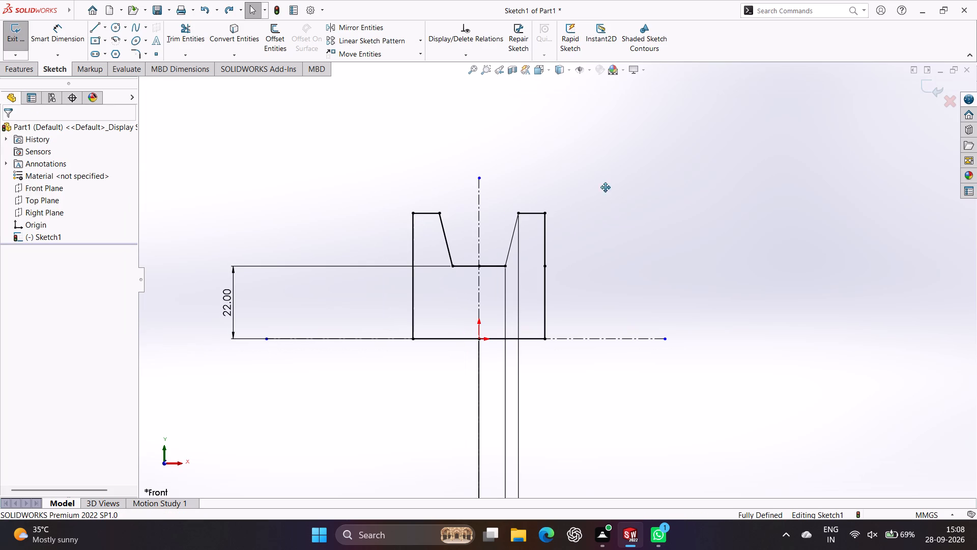
pyautogui.keyDown('ctrl'); pyautogui.moveTo(606, 187); pyautogui.dragTo(641, 131, button='middle'); pyautogui.keyUp('ctrl')
pyautogui.scroll(-2, 642, 130)
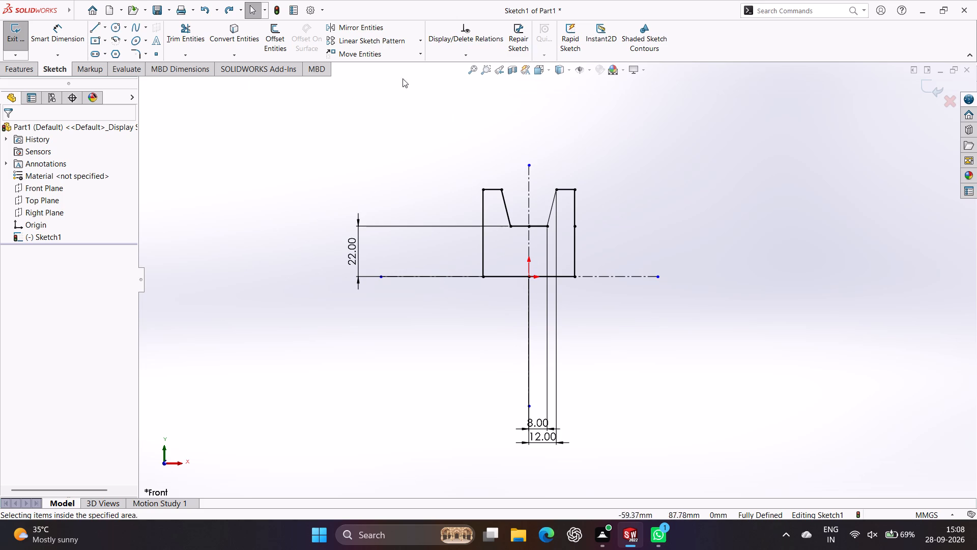
pyautogui.click(548, 70)
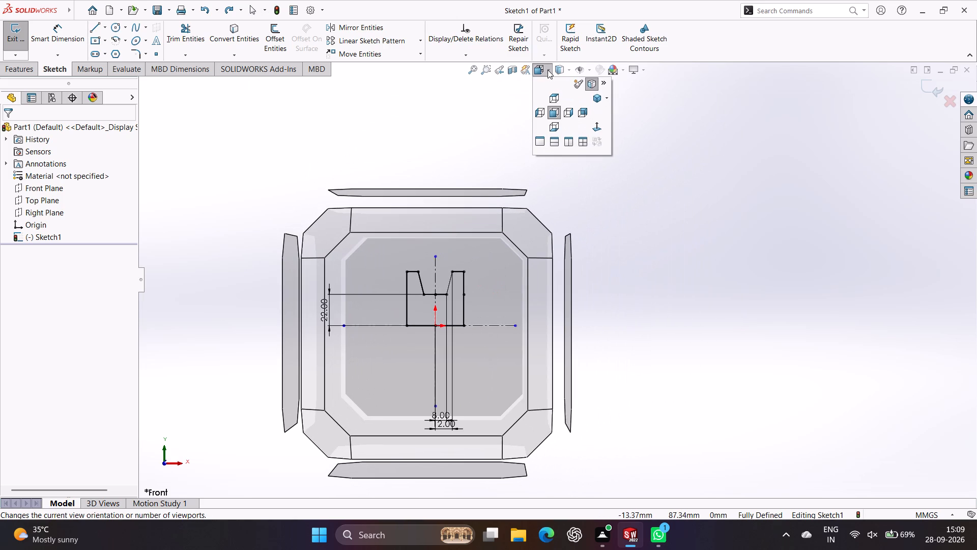
pyautogui.click(548, 70)
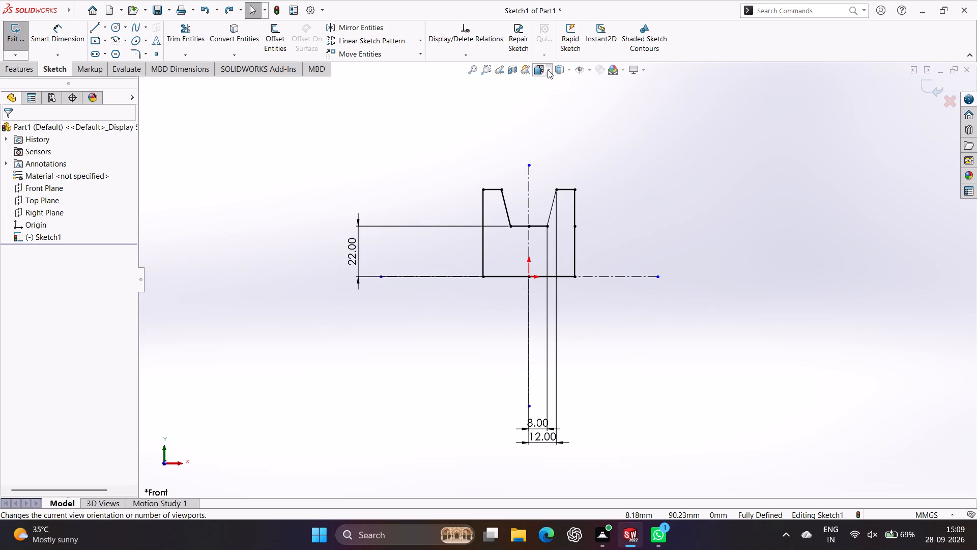
pyautogui.click(459, 107)
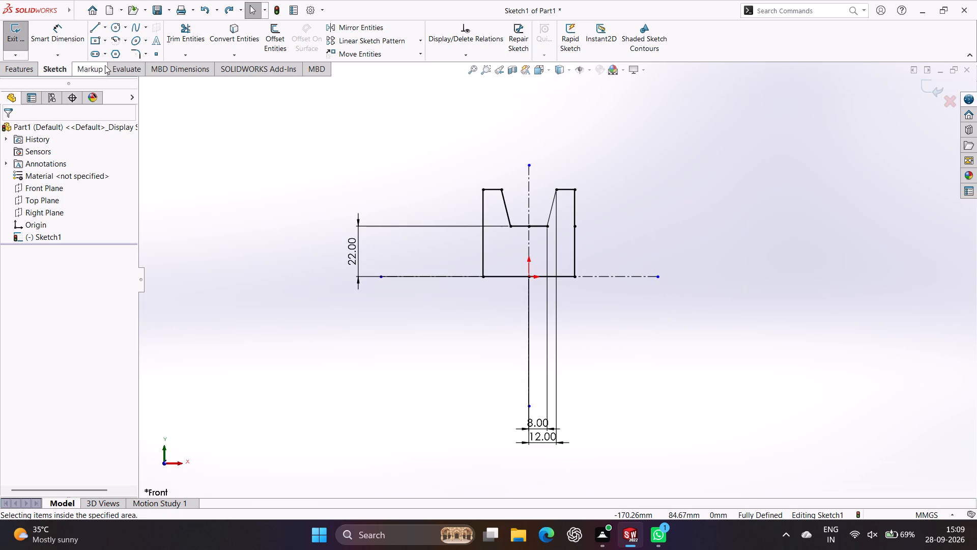
pyautogui.click(17, 35)
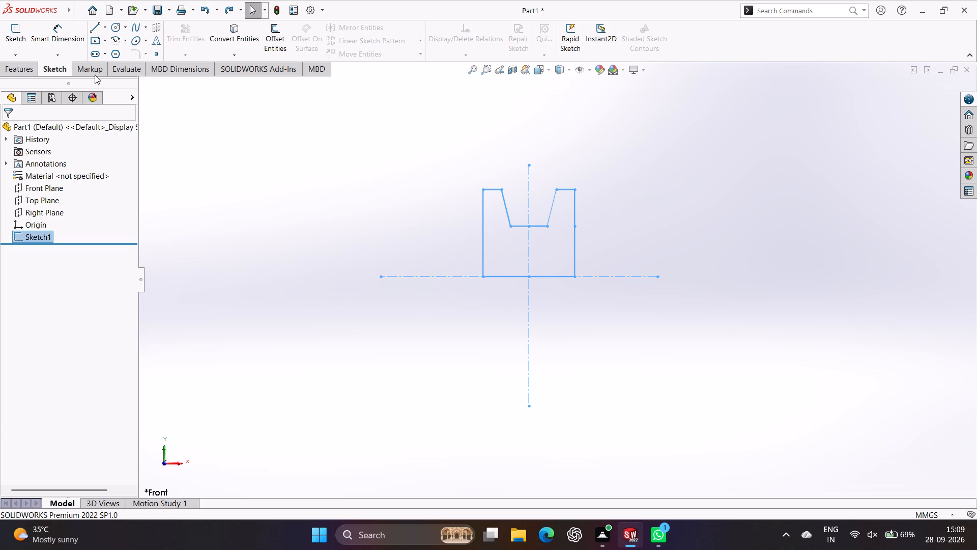
# Extrude the notched profile's closed region as a boss, 30 mm deep with the Mid Plane end condition.
pyautogui.click(23, 66)
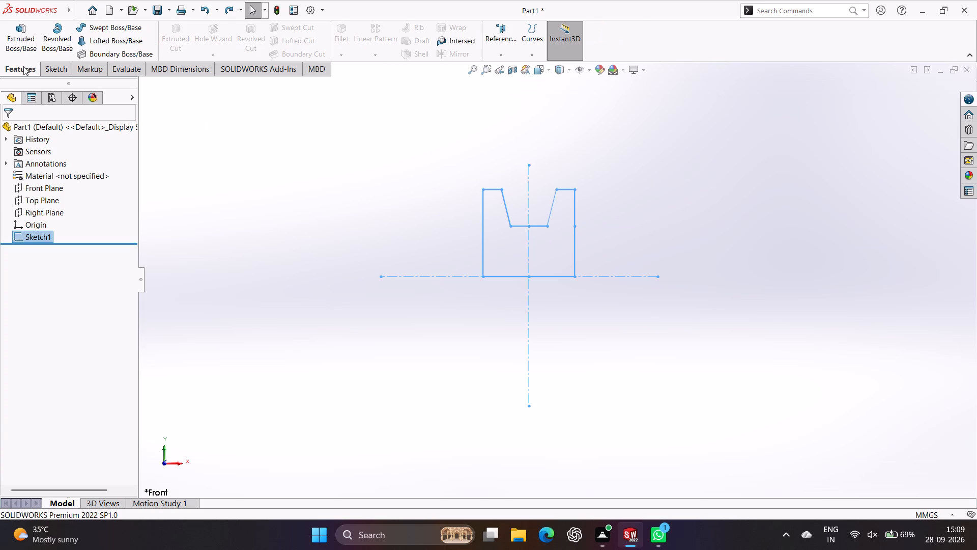
pyautogui.click(17, 32)
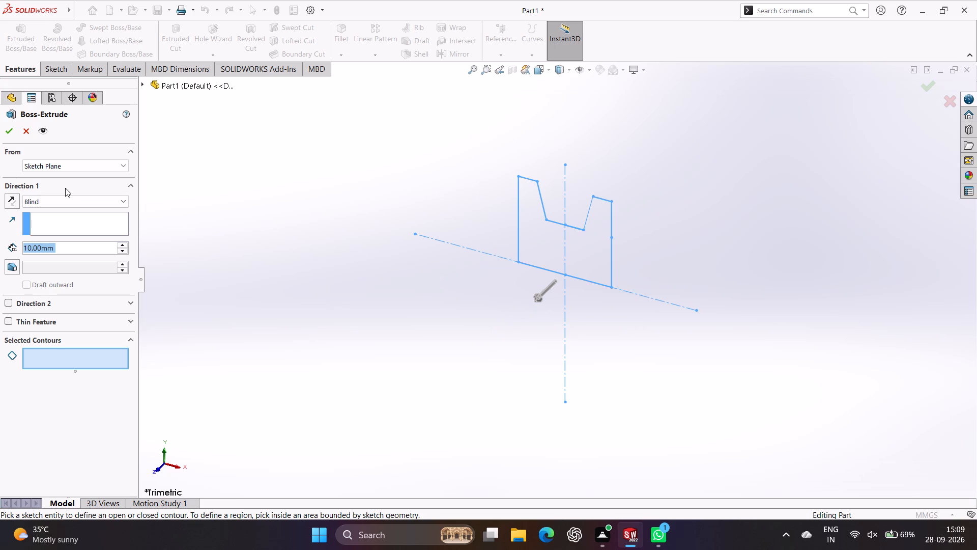
pyautogui.click(116, 201)
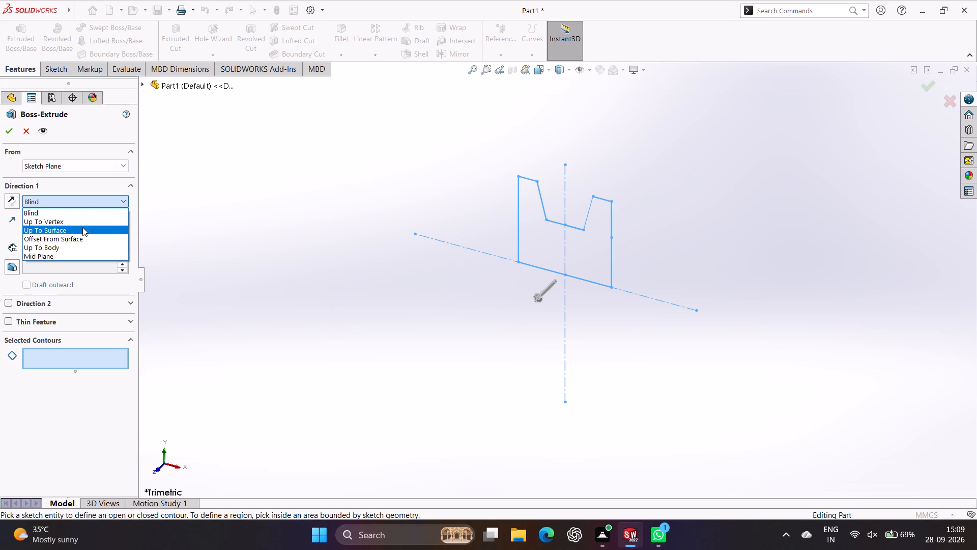
pyautogui.click(48, 253)
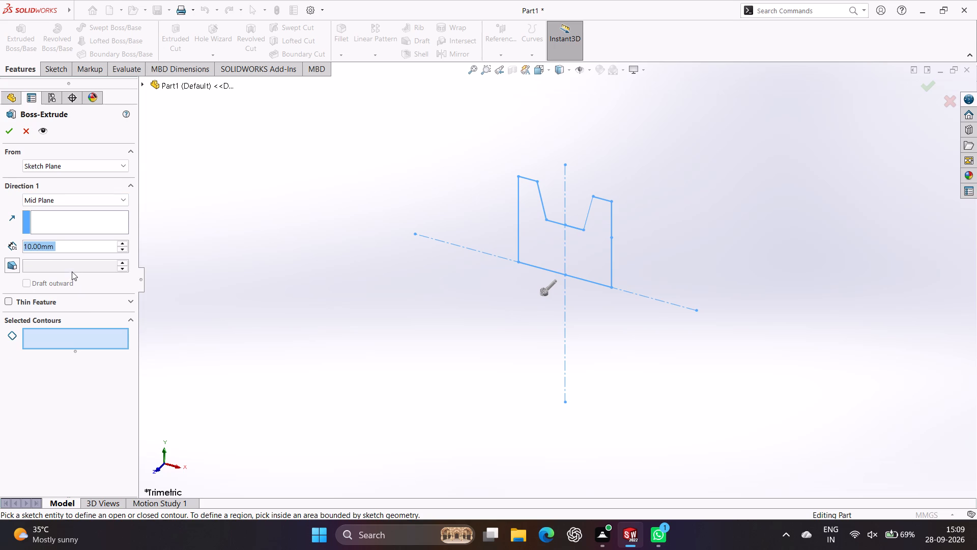
pyautogui.write('30')
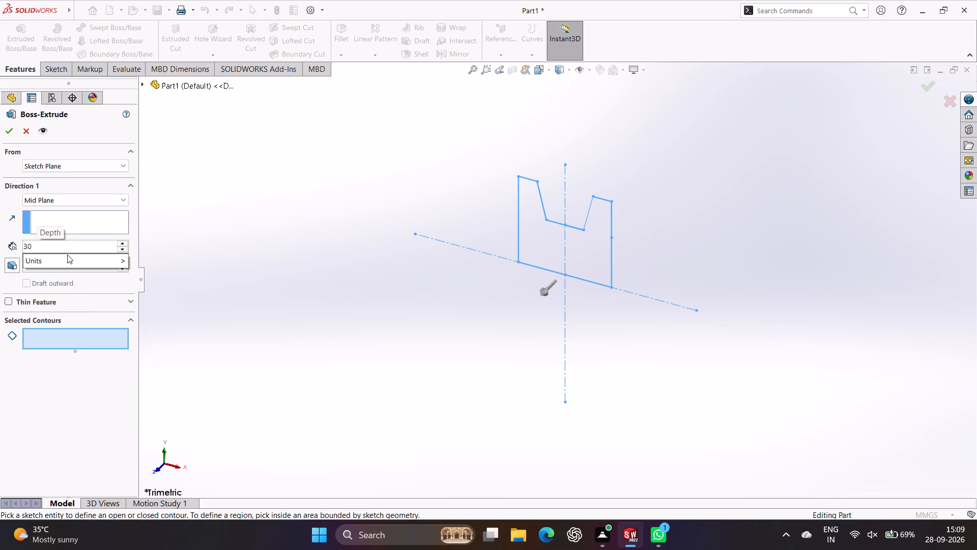
pyautogui.press('Return')
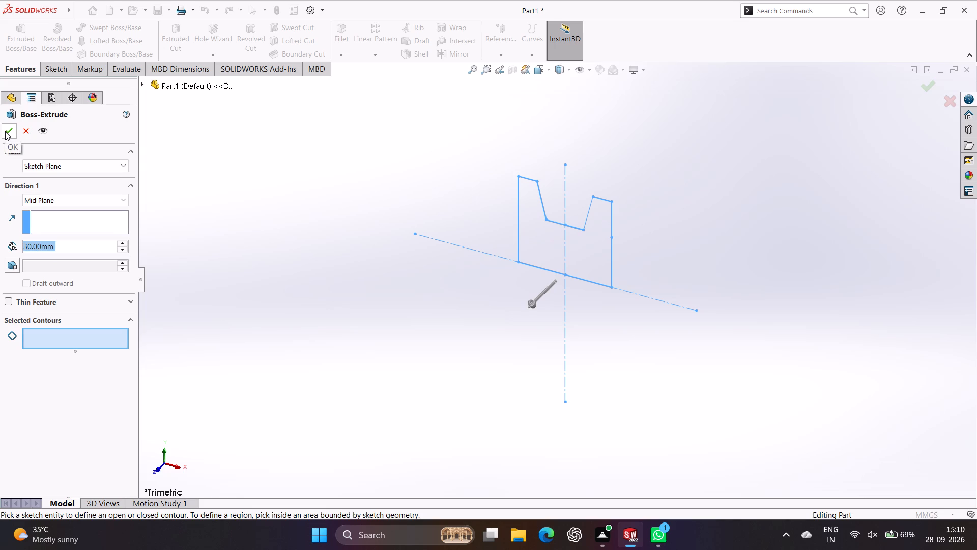
pyautogui.rightClick(544, 225)
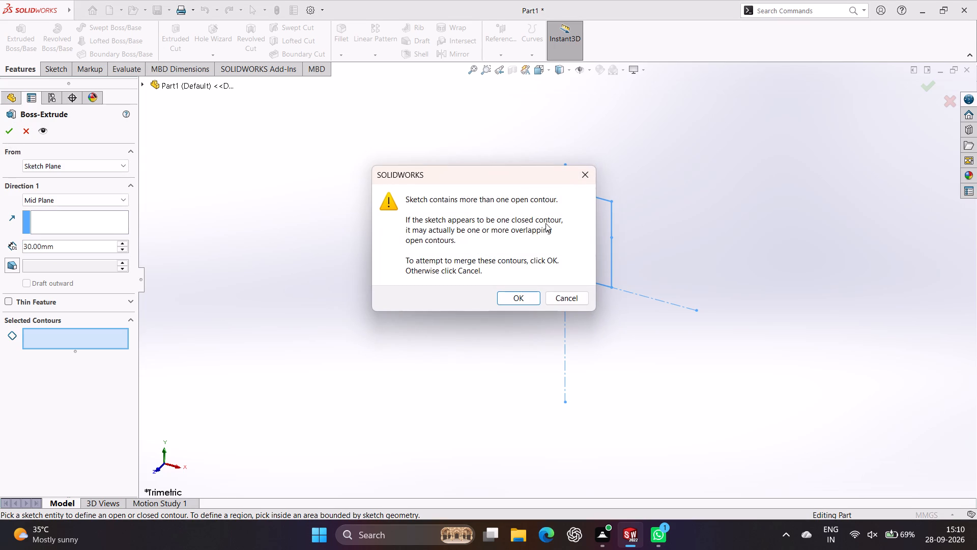
pyautogui.click(587, 173)
pyautogui.click(541, 241)
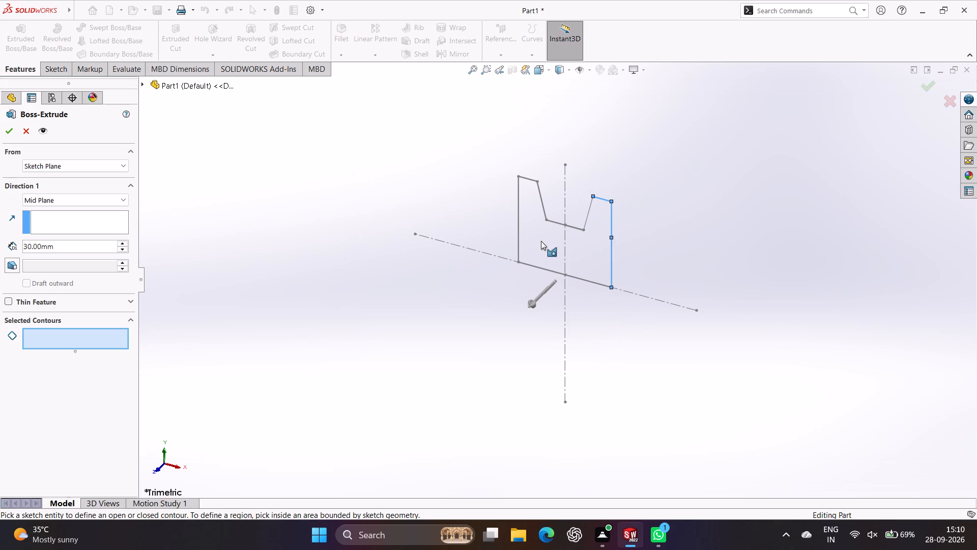
pyautogui.click(541, 241)
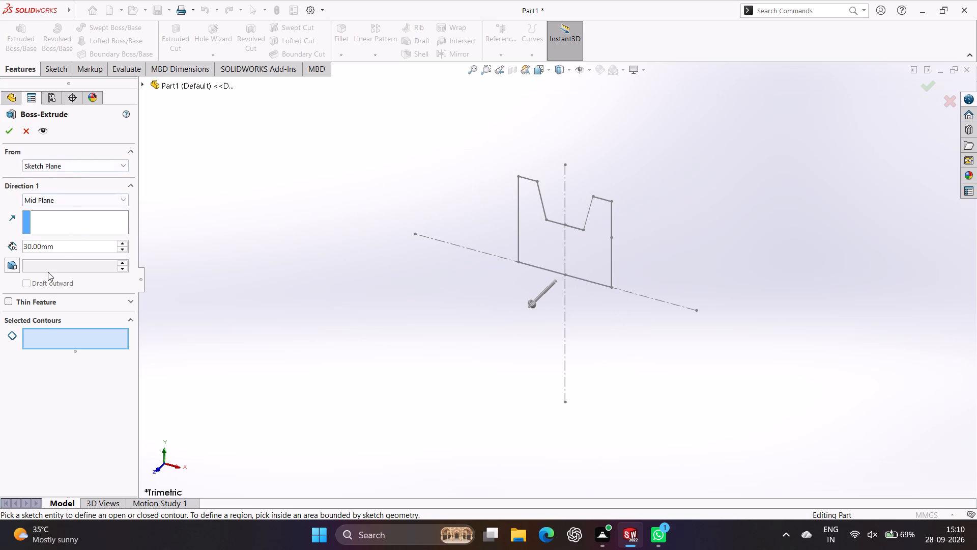
pyautogui.click(34, 336)
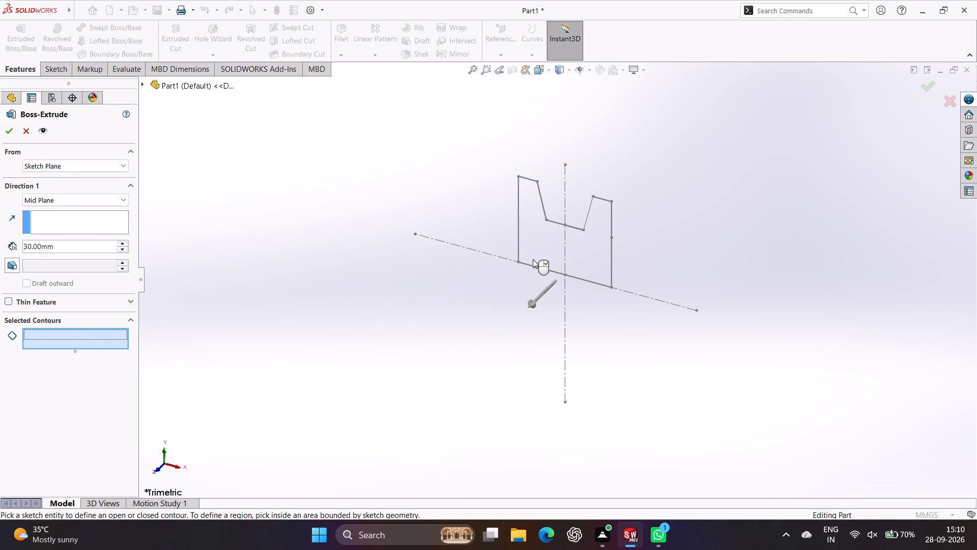
pyautogui.click(535, 256)
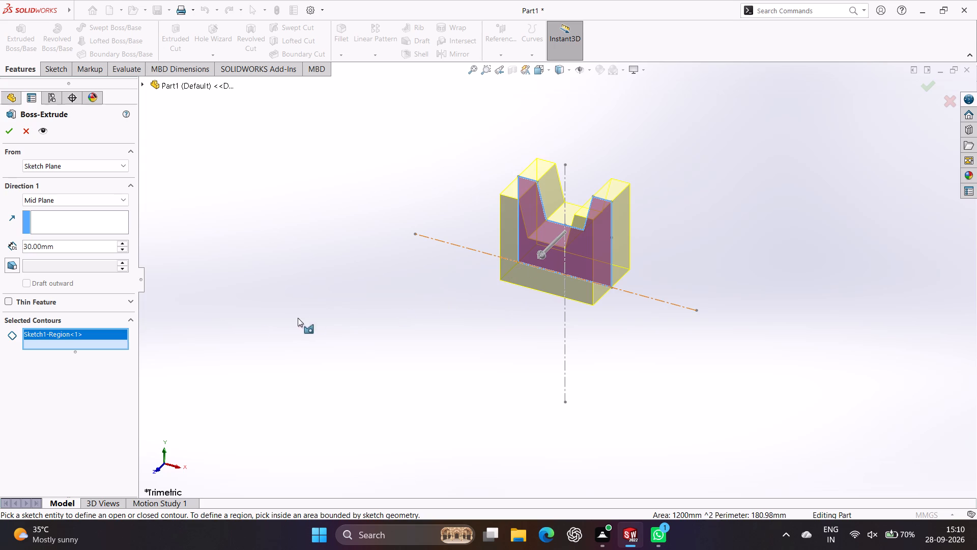
pyautogui.click(6, 133)
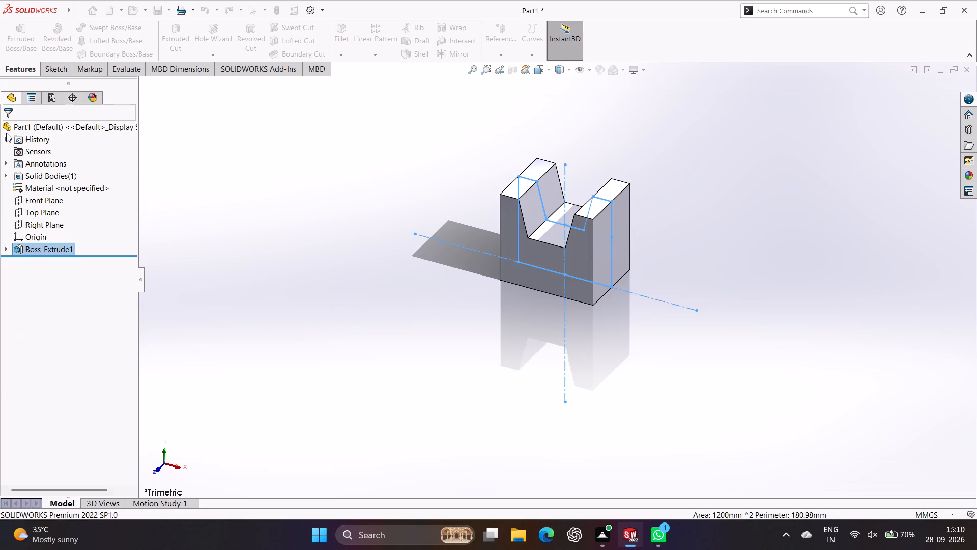
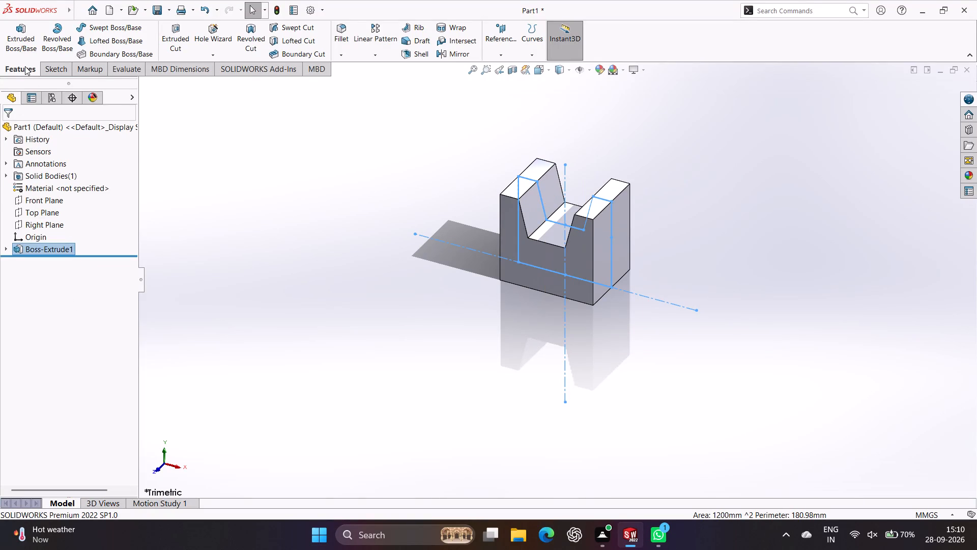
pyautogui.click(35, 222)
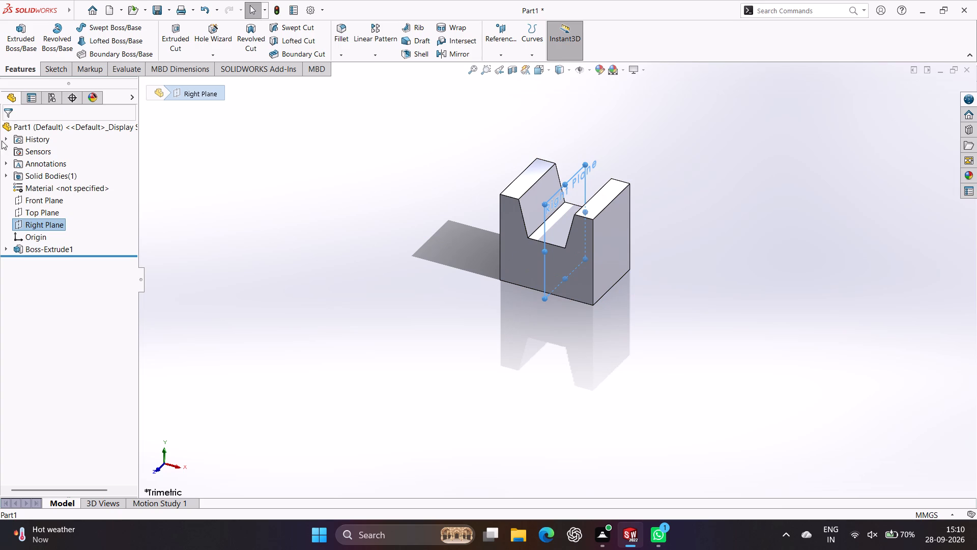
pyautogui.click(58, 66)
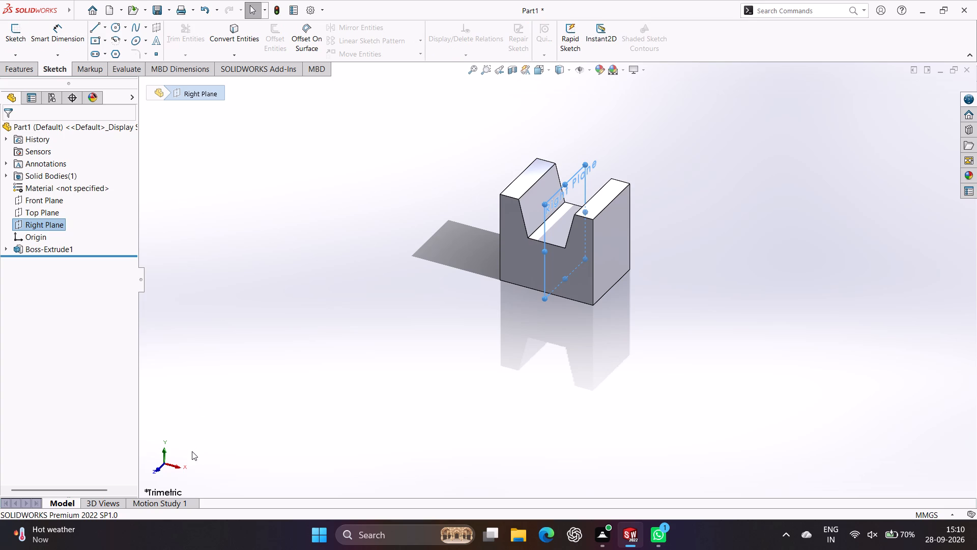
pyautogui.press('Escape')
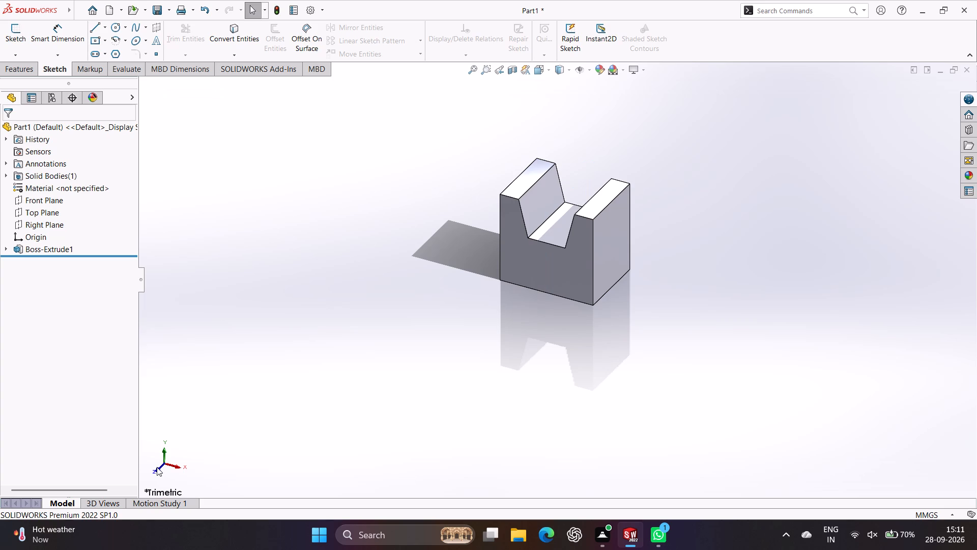
# Start a new sketch for the notched block, ready for choosing its plane or planar face.
pyautogui.click(60, 71)
pyautogui.click(19, 38)
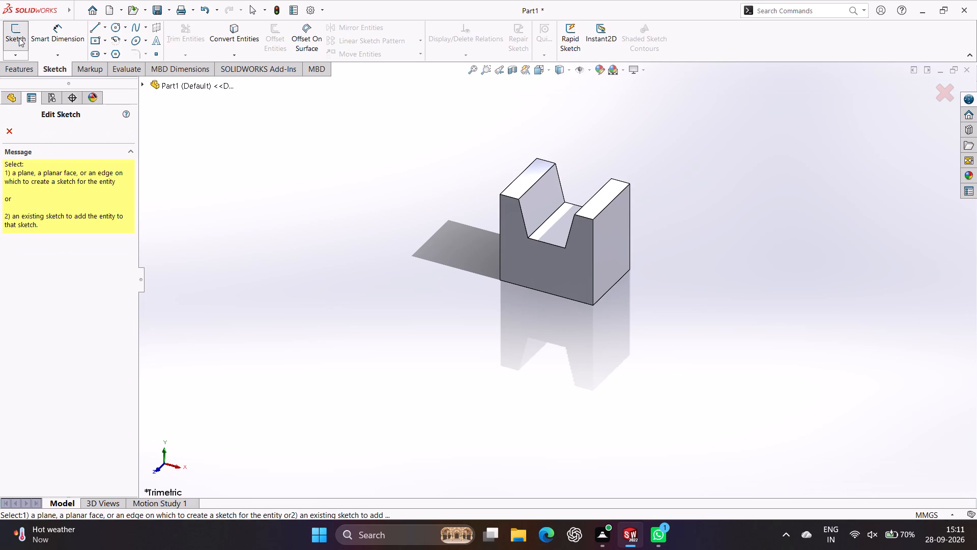
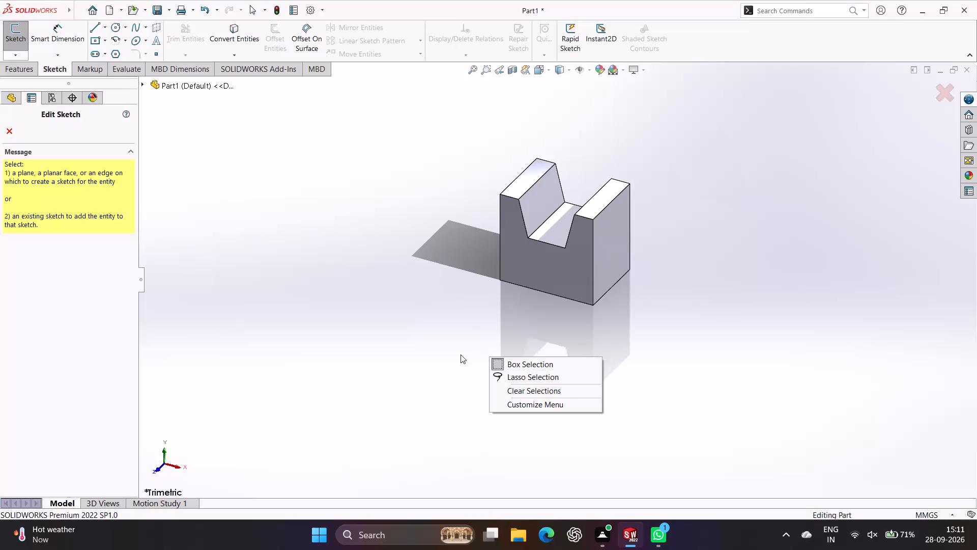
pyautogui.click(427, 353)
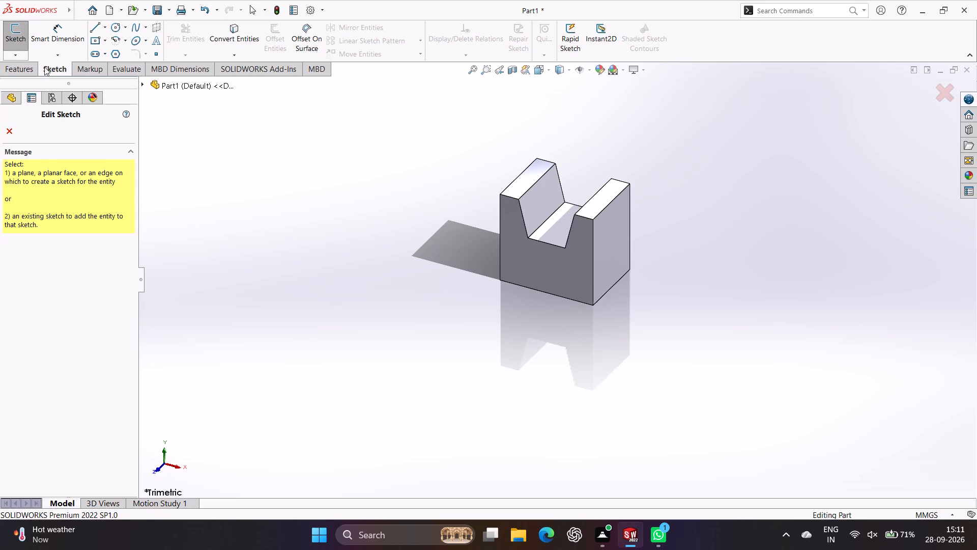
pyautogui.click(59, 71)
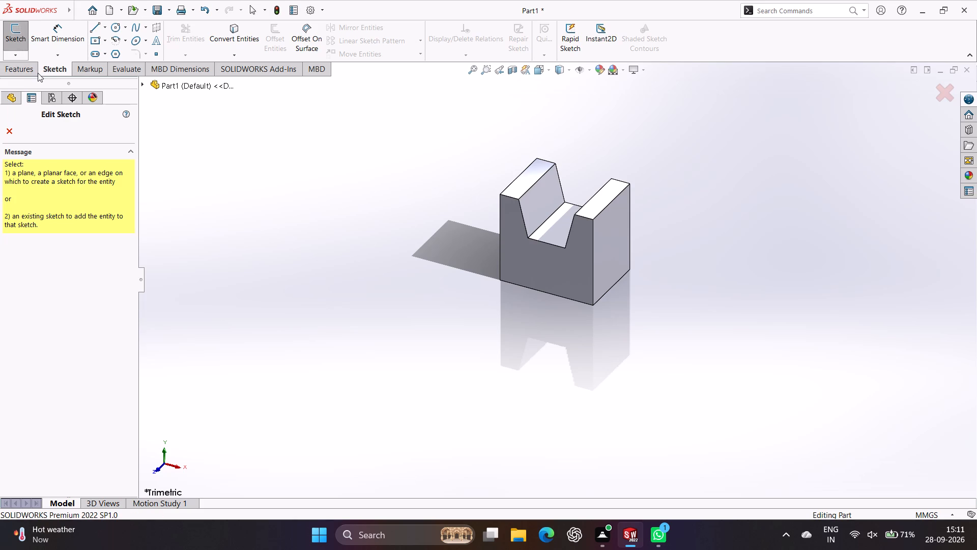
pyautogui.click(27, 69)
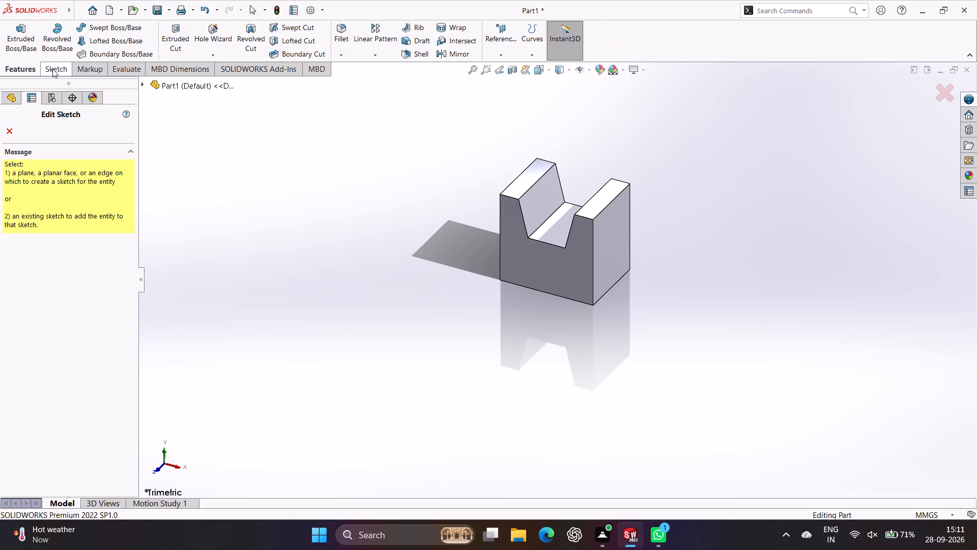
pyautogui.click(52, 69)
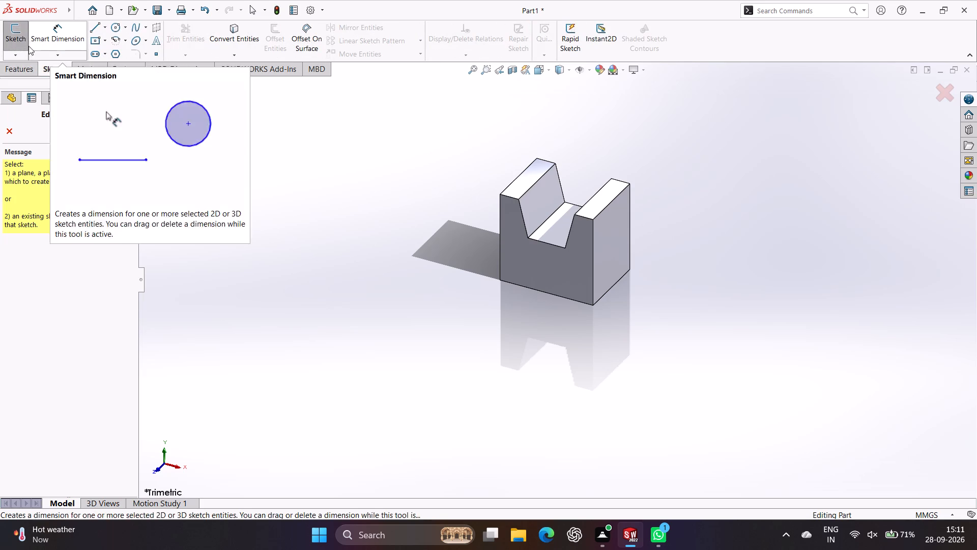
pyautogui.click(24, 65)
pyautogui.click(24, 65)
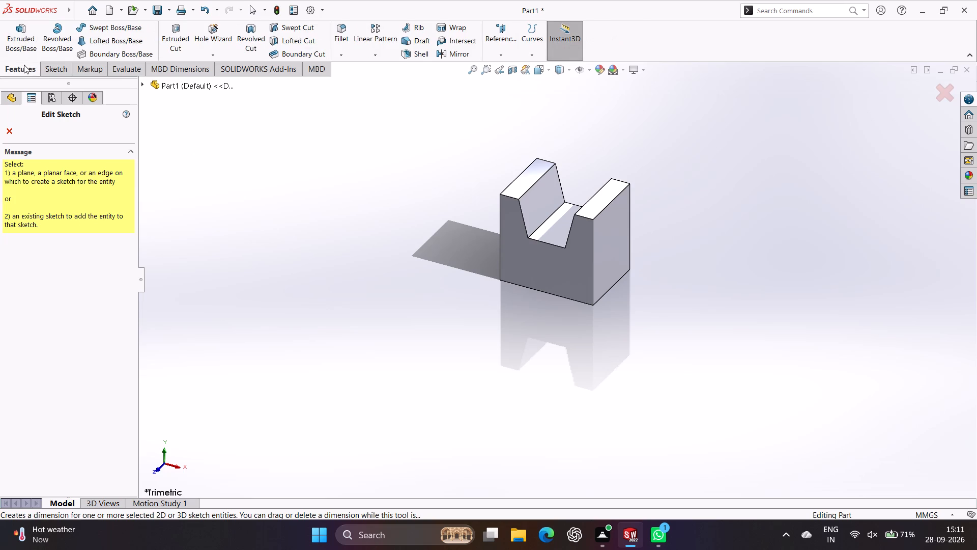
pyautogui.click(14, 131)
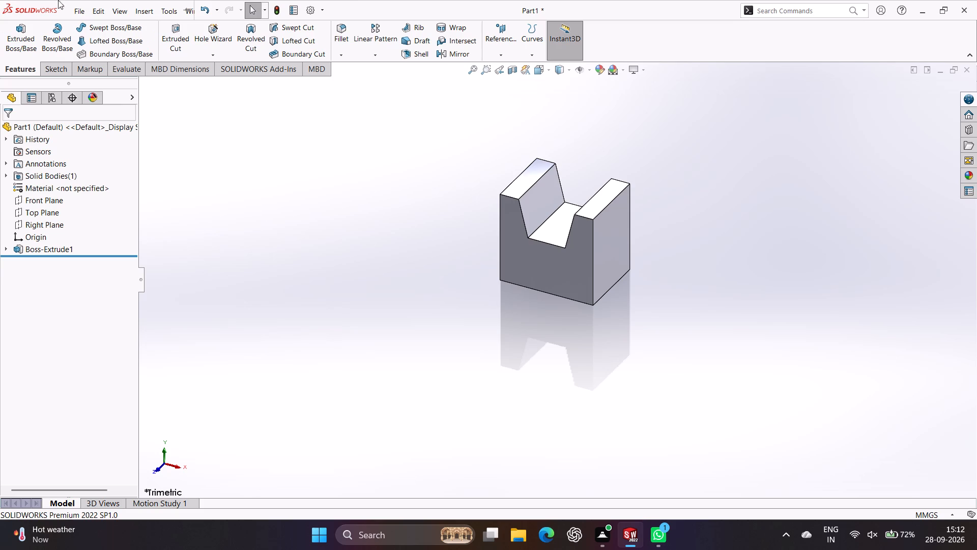
# Start a new sketch on the Right Plane.
pyautogui.click(48, 224)
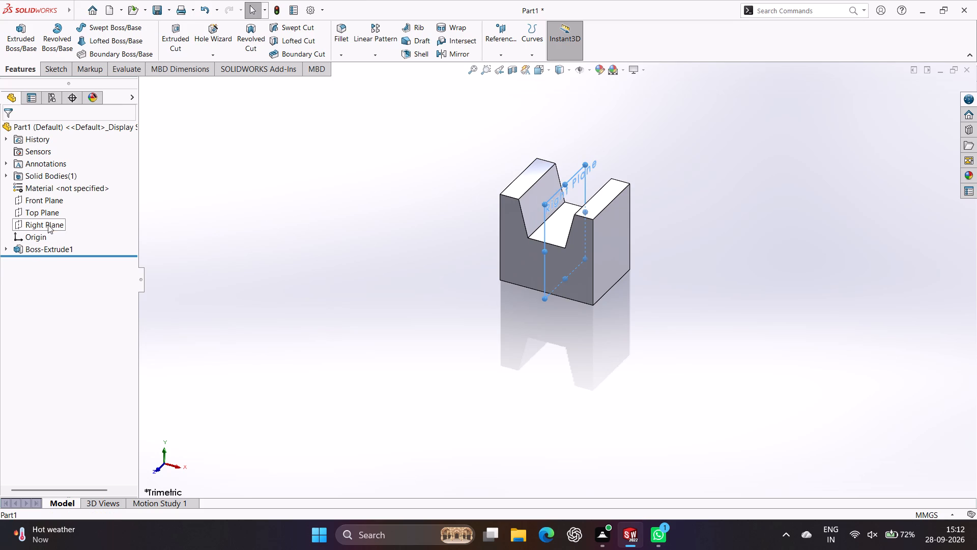
pyautogui.click(48, 225)
pyautogui.click(48, 225)
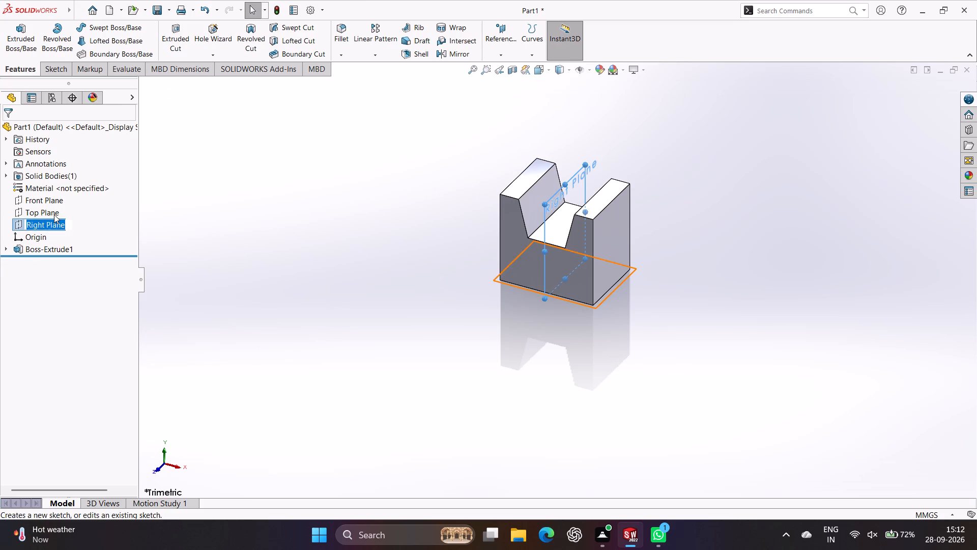
pyautogui.click(54, 214)
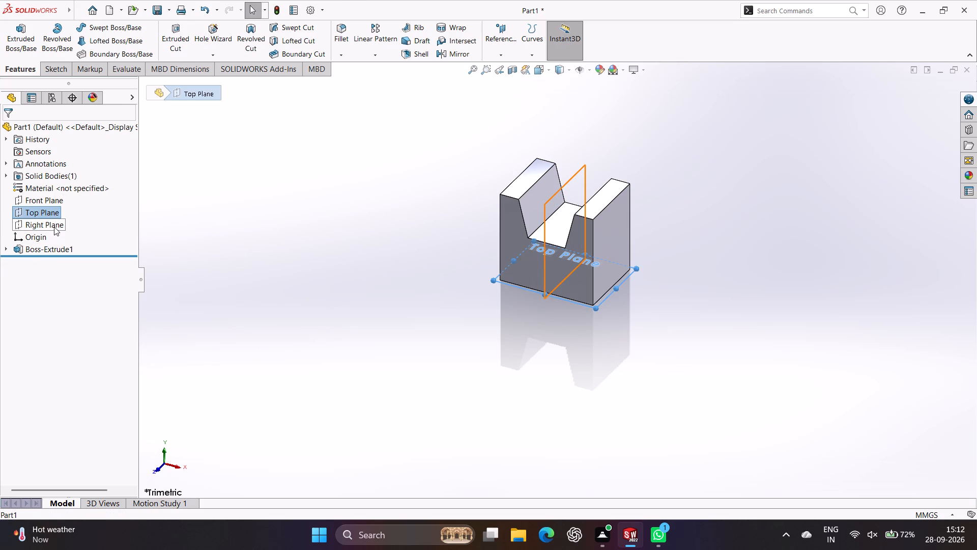
pyautogui.click(54, 227)
pyautogui.click(67, 213)
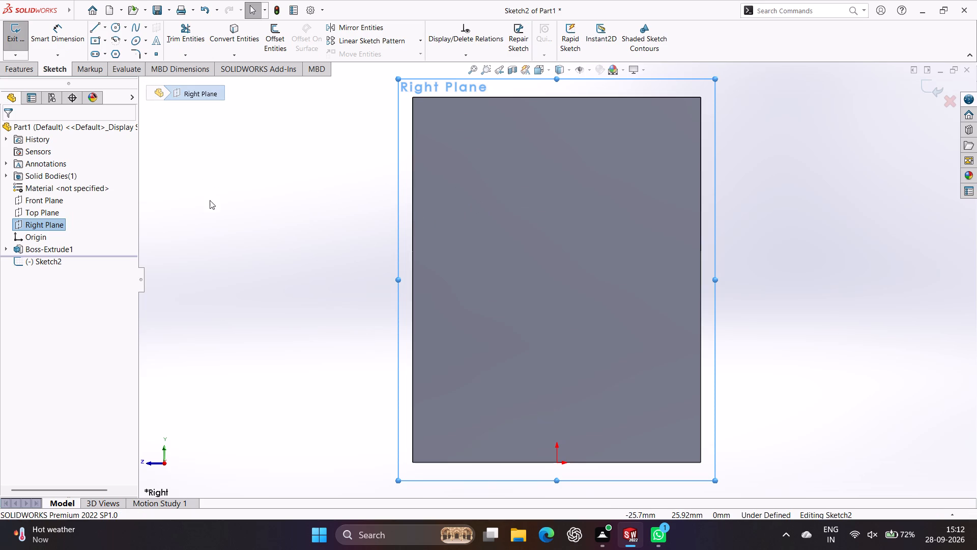
# Sketch a slanted line about 38.6 mm long from the block's lower front corner up to its top edge.
pyautogui.click(99, 29)
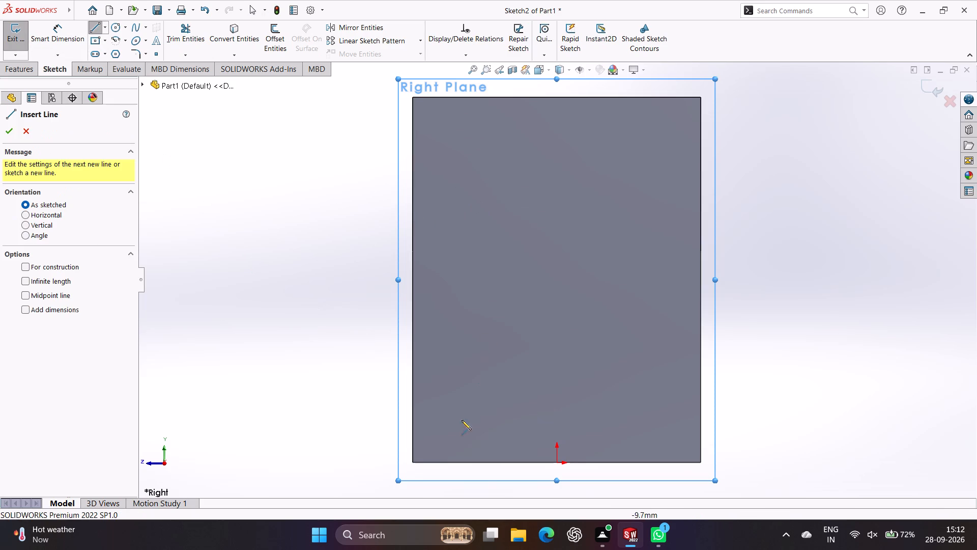
pyautogui.click(414, 463)
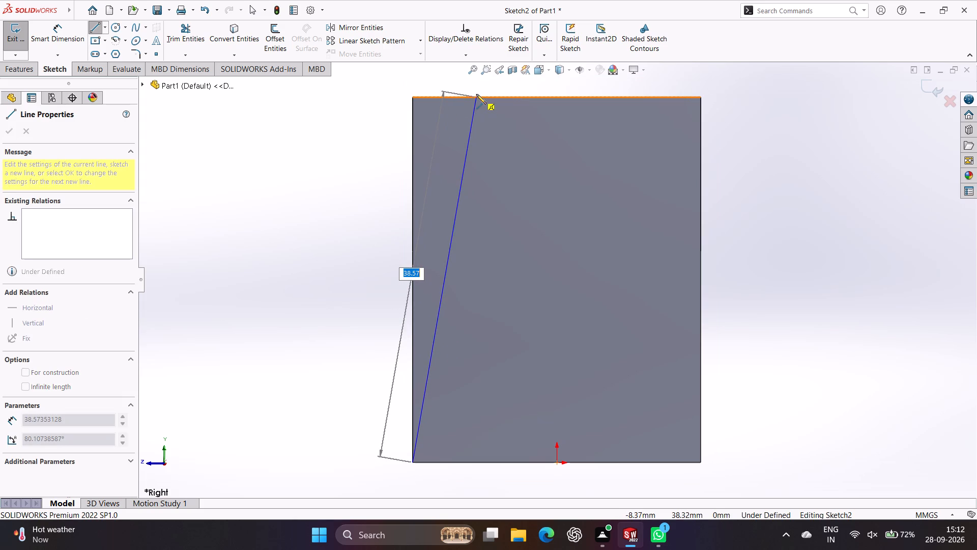
pyautogui.click(477, 95)
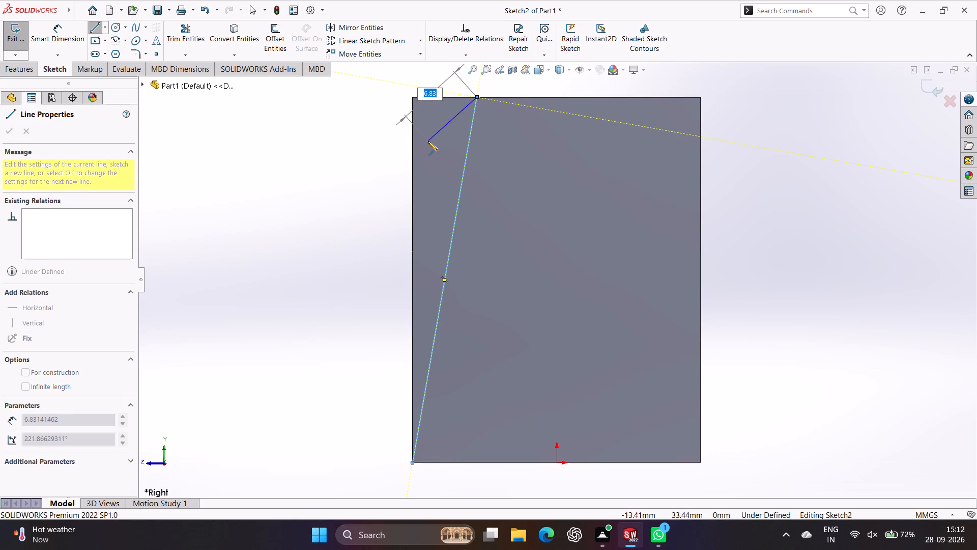
pyautogui.press('Escape')
# Dimension the slanted line's upper endpoint 8 mm from the block's upper front corner.
pyautogui.click(60, 29)
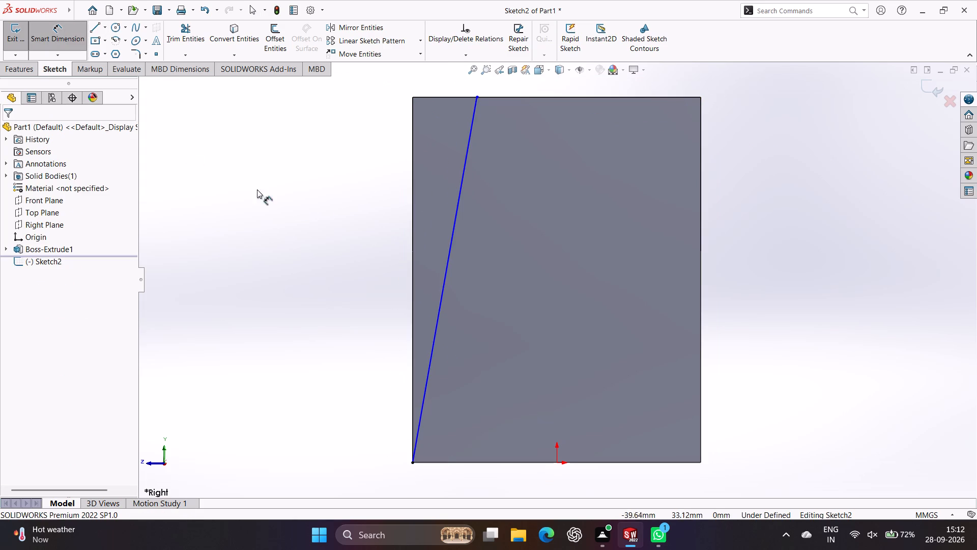
pyautogui.scroll(-2, 341, 197)
pyautogui.scroll(3, 454, 125)
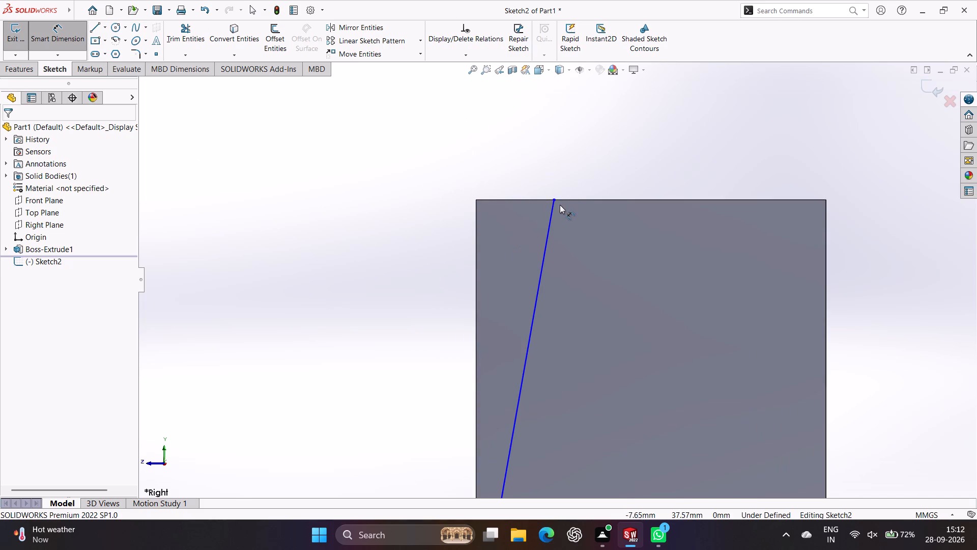
pyautogui.click(553, 200)
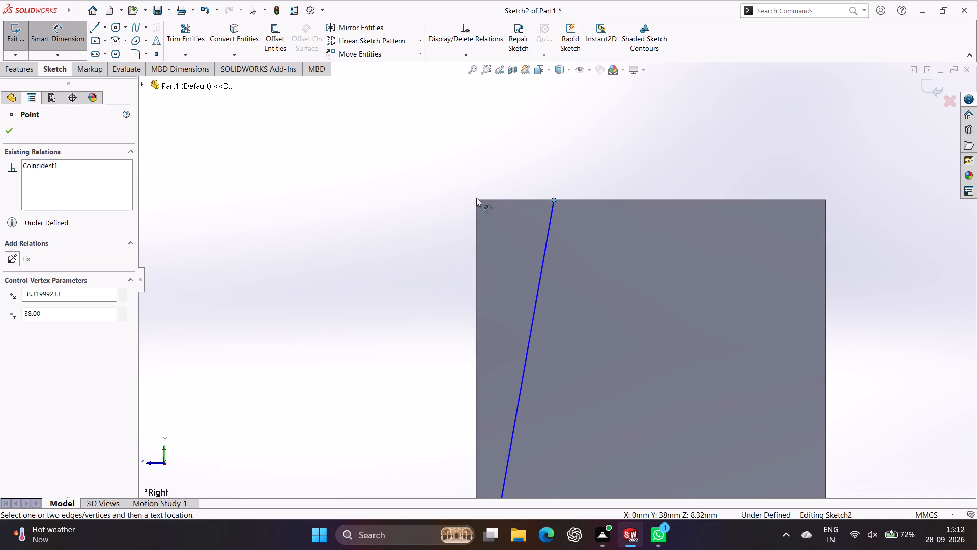
pyautogui.click(476, 198)
pyautogui.click(477, 200)
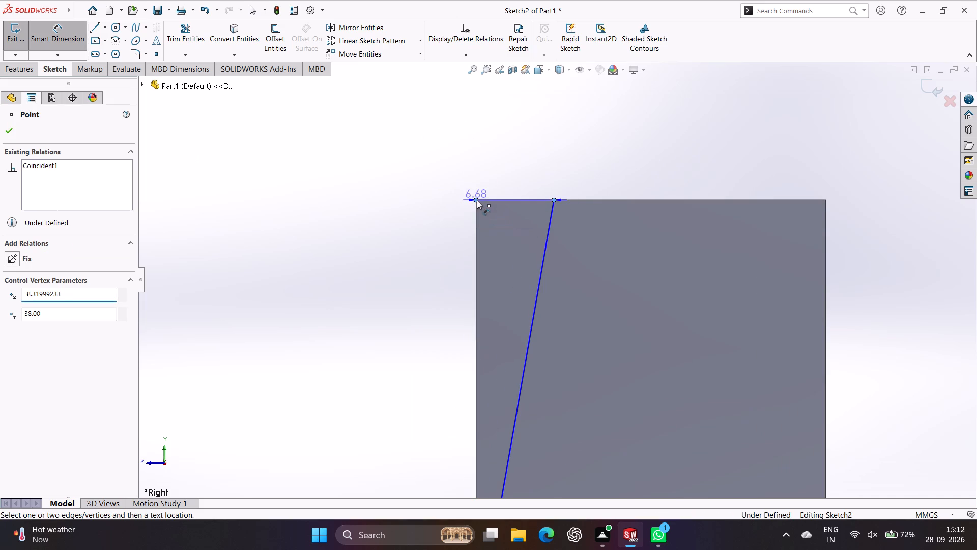
pyautogui.click(508, 153)
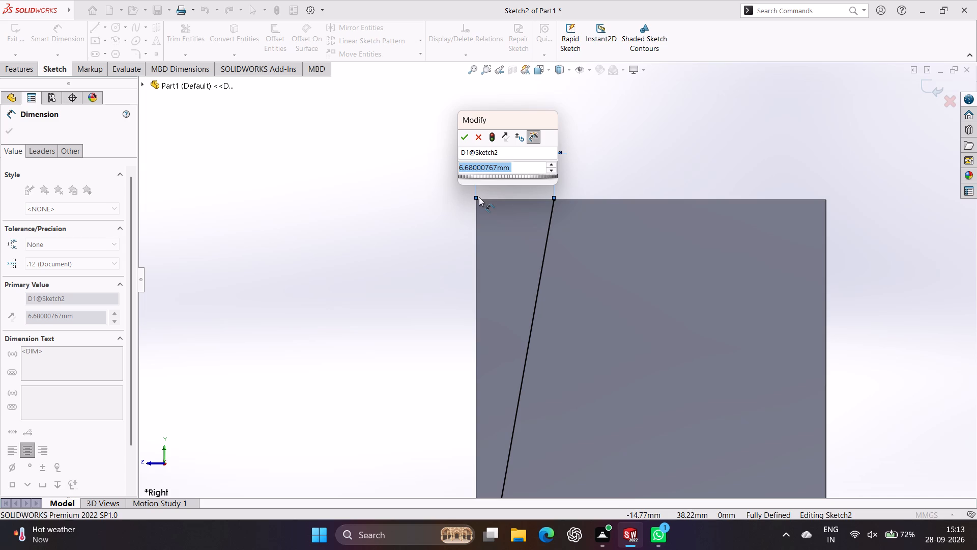
pyautogui.press('8')
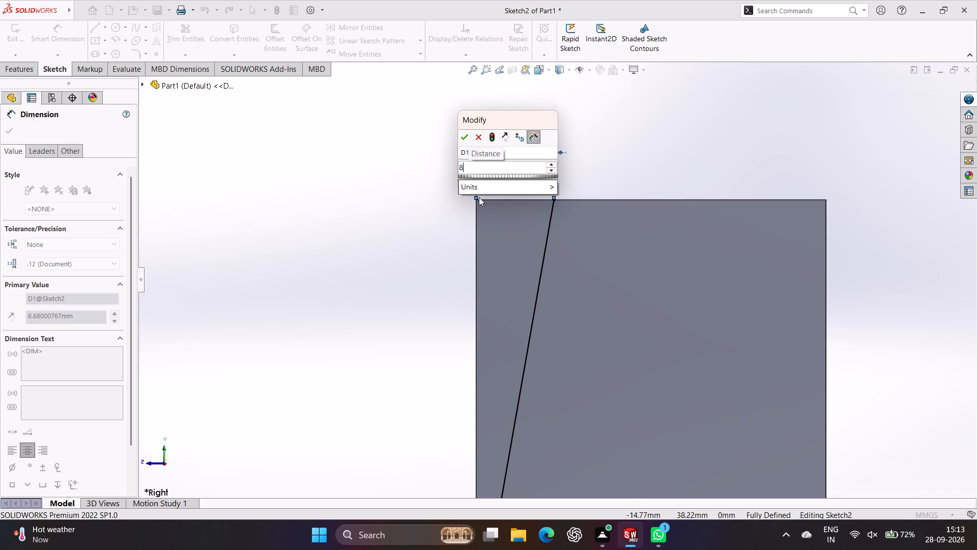
pyautogui.press('Return')
pyautogui.scroll(-2, 481, 189)
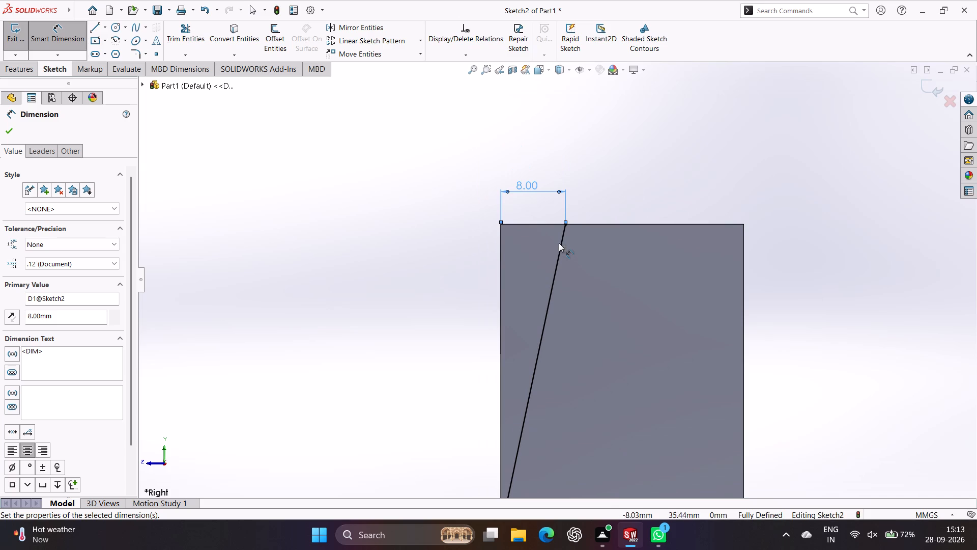
pyautogui.scroll(1, 583, 281)
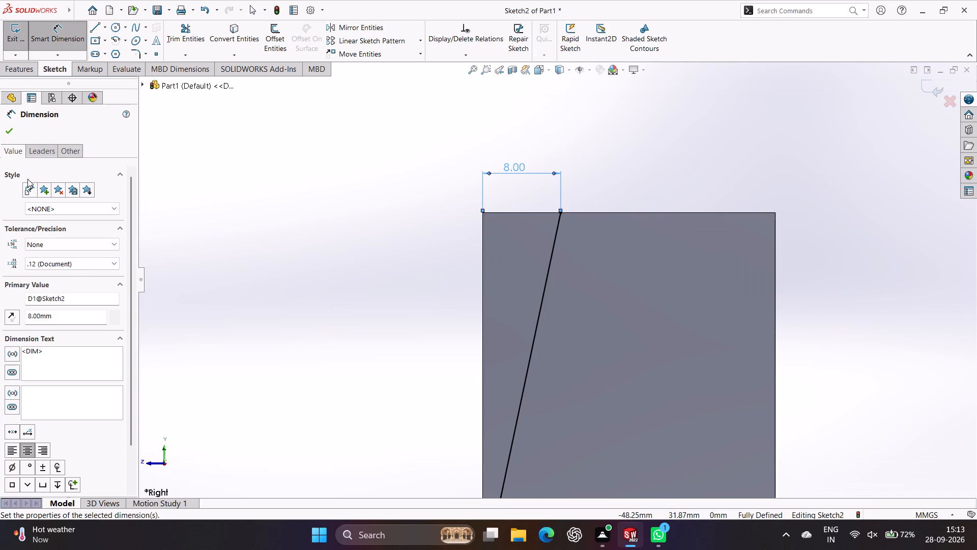
pyautogui.click(13, 135)
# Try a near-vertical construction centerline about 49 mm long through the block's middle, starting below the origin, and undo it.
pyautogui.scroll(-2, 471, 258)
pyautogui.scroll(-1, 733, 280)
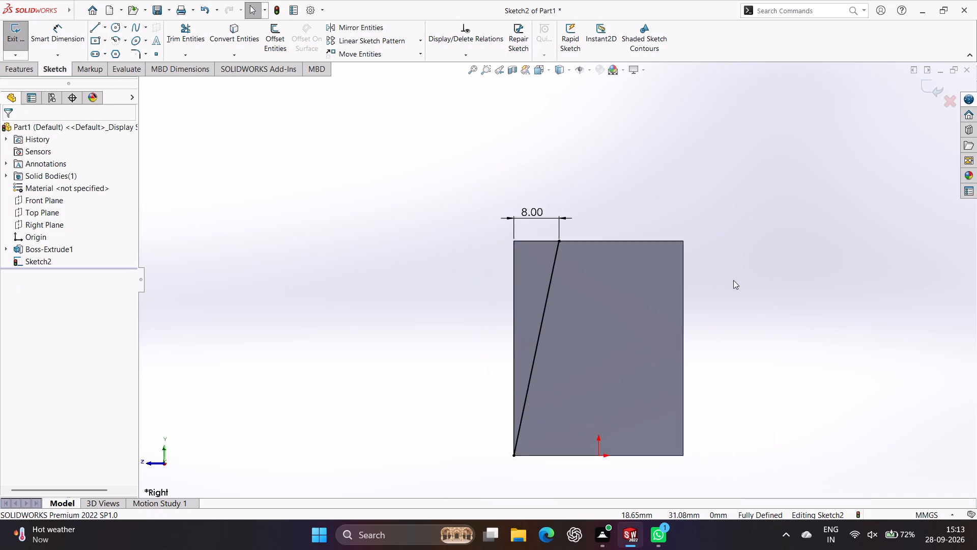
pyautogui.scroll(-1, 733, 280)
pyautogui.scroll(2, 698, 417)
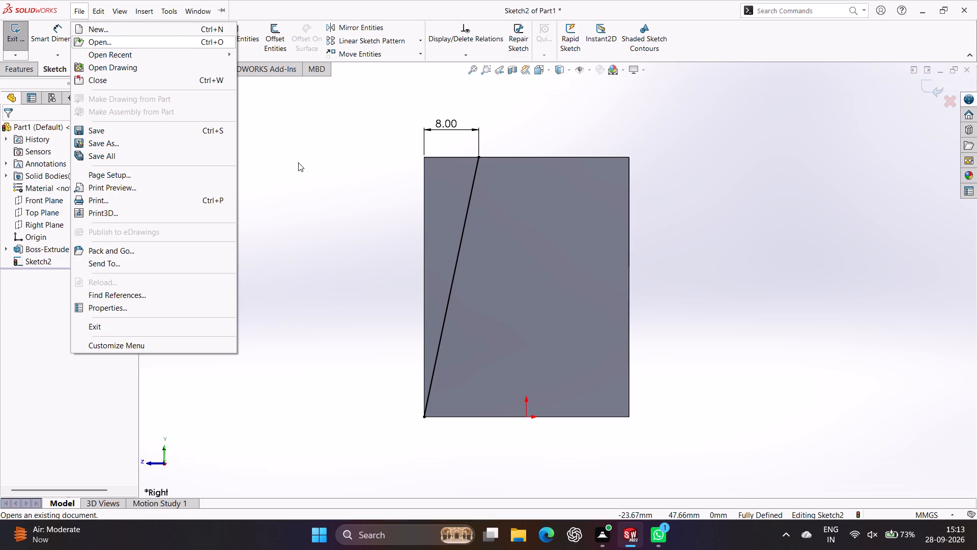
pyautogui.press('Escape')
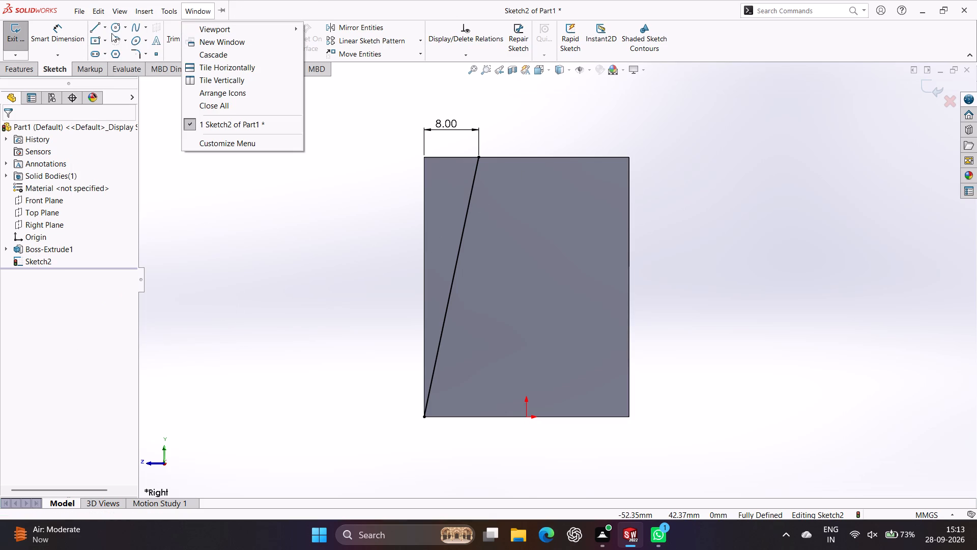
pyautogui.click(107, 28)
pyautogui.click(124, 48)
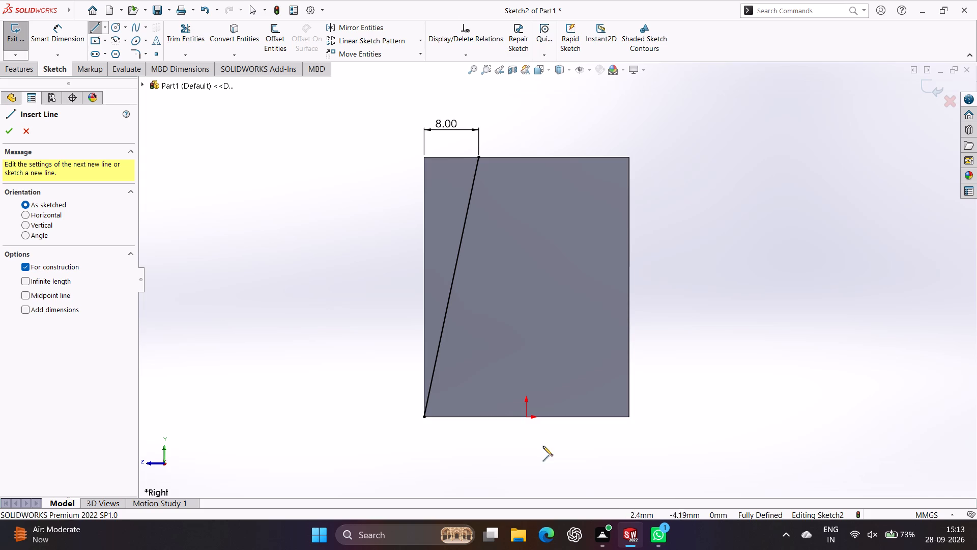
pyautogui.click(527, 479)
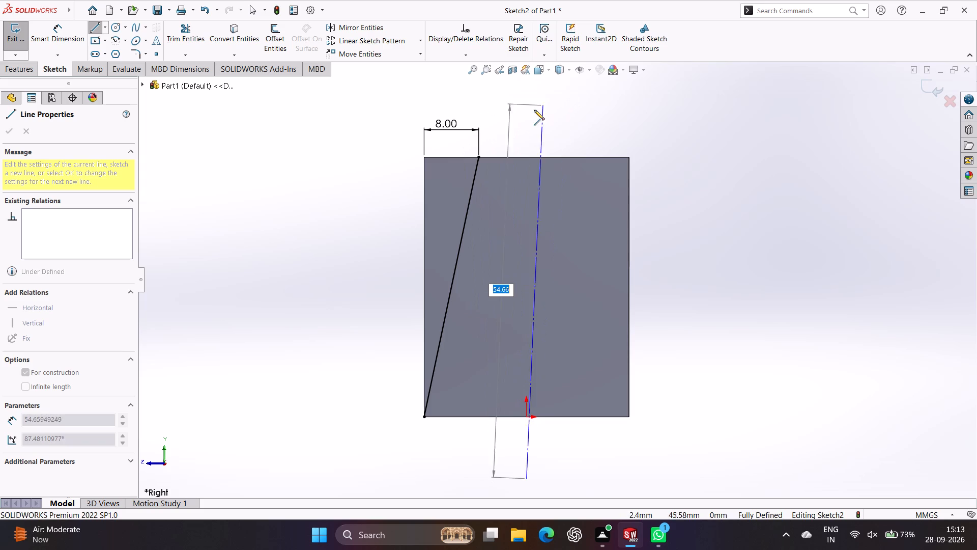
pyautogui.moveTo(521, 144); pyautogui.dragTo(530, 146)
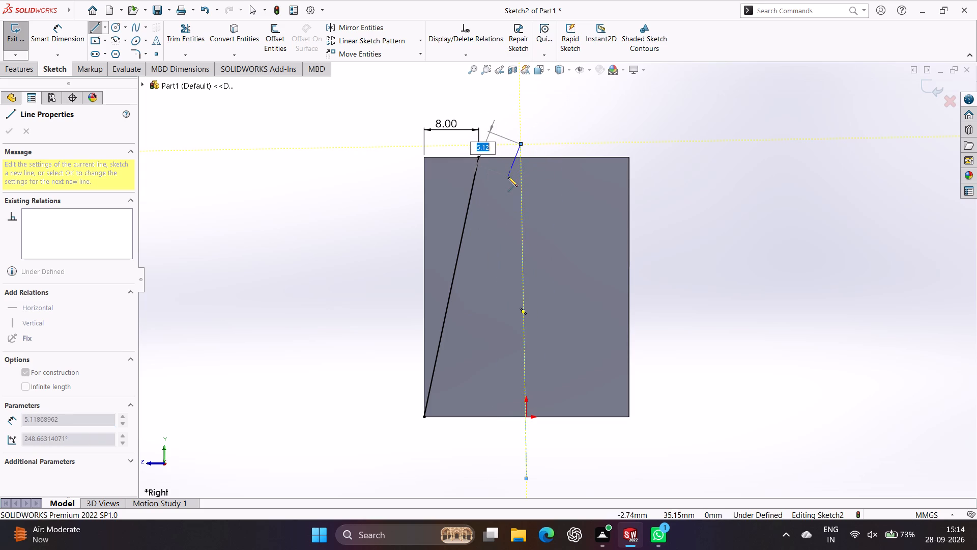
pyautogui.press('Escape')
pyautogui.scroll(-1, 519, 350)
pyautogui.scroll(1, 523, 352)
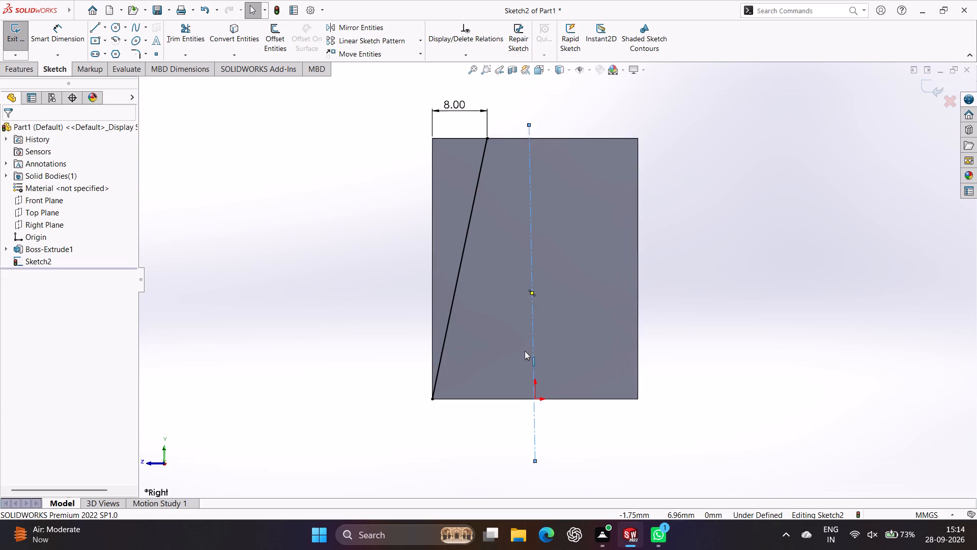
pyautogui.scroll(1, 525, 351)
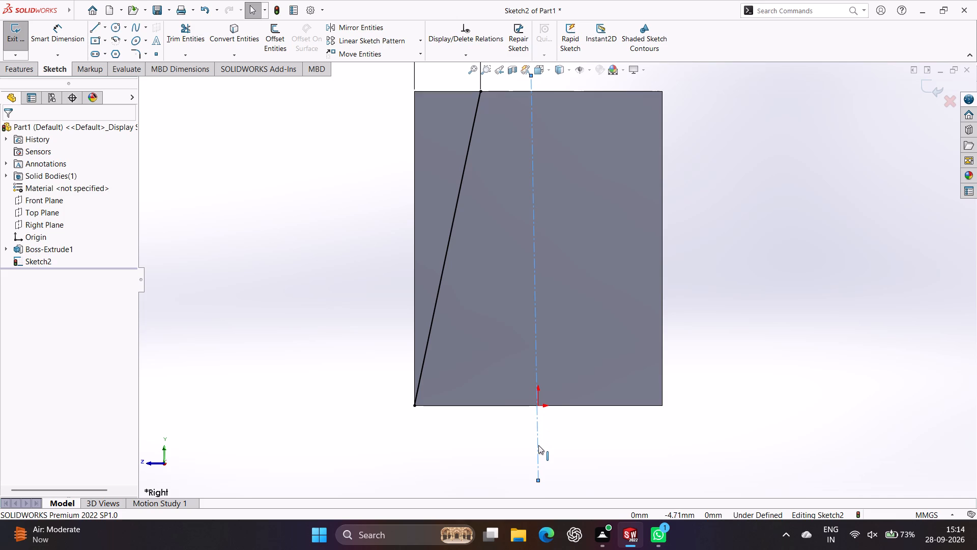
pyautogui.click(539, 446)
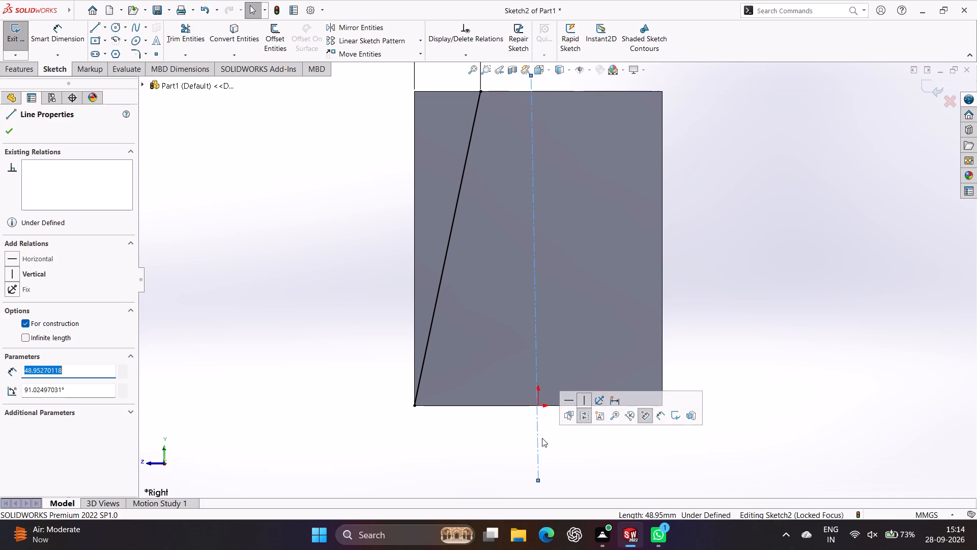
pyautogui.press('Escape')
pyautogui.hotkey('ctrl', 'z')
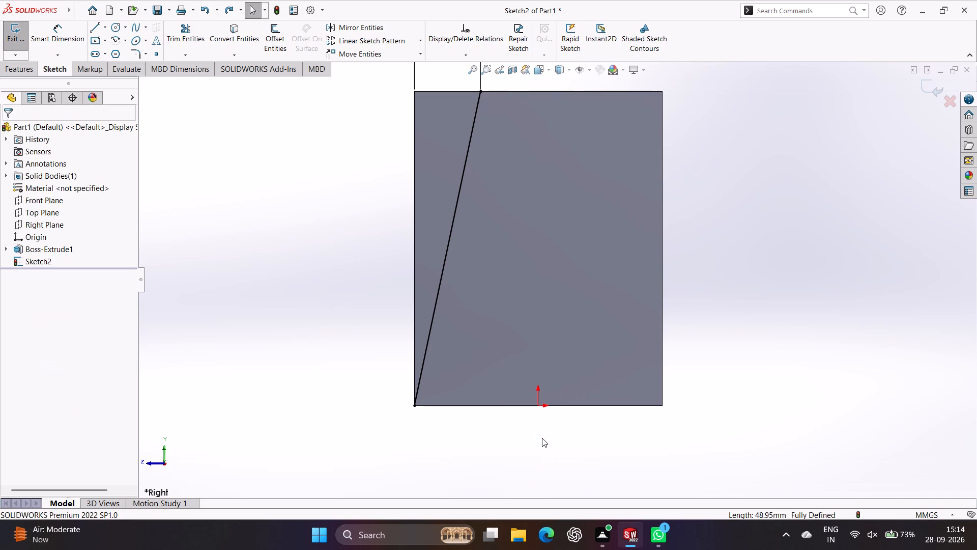
# Sketch a vertical construction centerline about 55 mm long through the origin, from below the block to above its top edge.
pyautogui.click(104, 32)
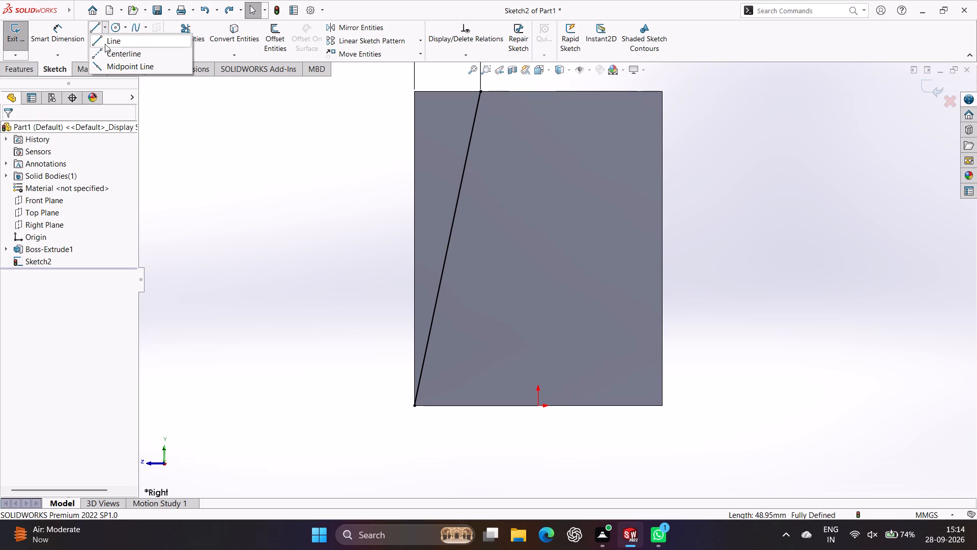
pyautogui.click(127, 47)
pyautogui.scroll(-1, 413, 334)
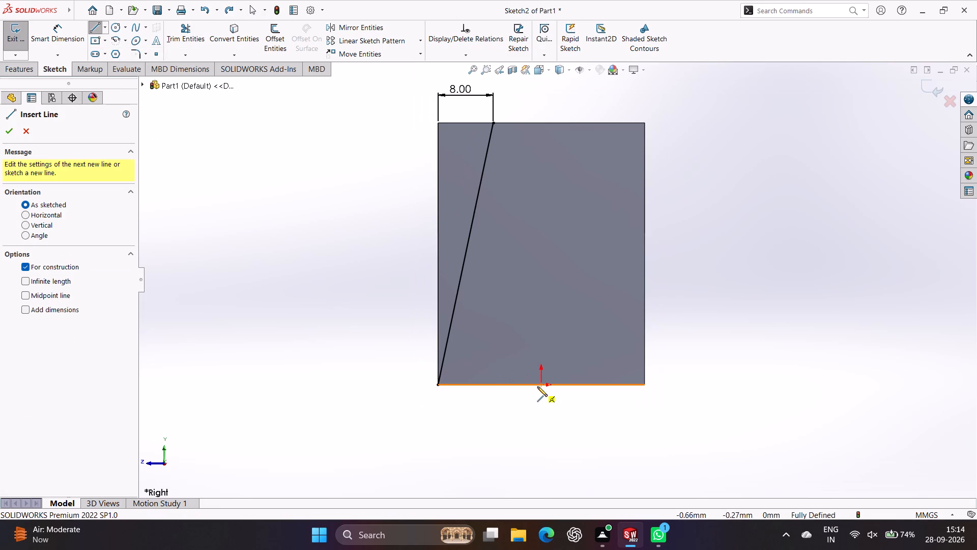
pyautogui.click(544, 430)
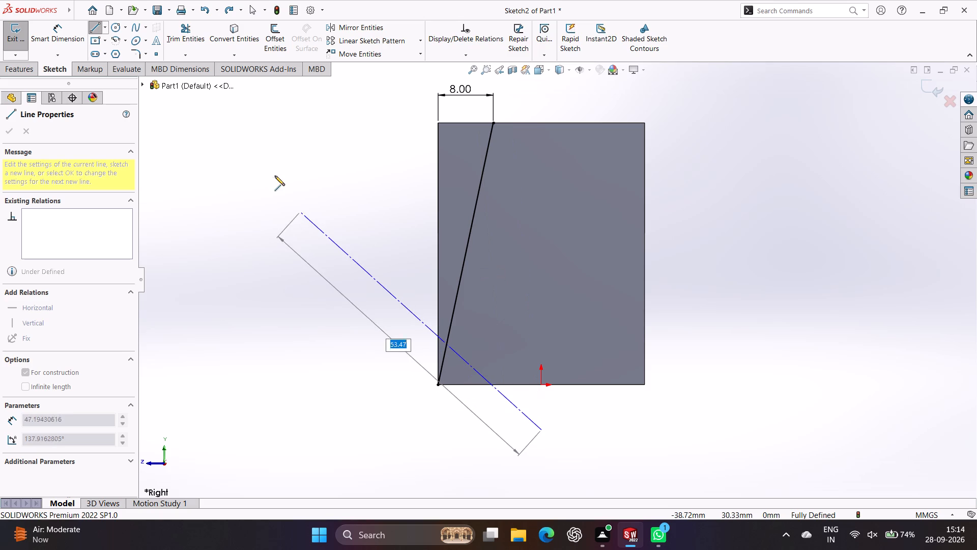
pyautogui.scroll(-1, 535, 174)
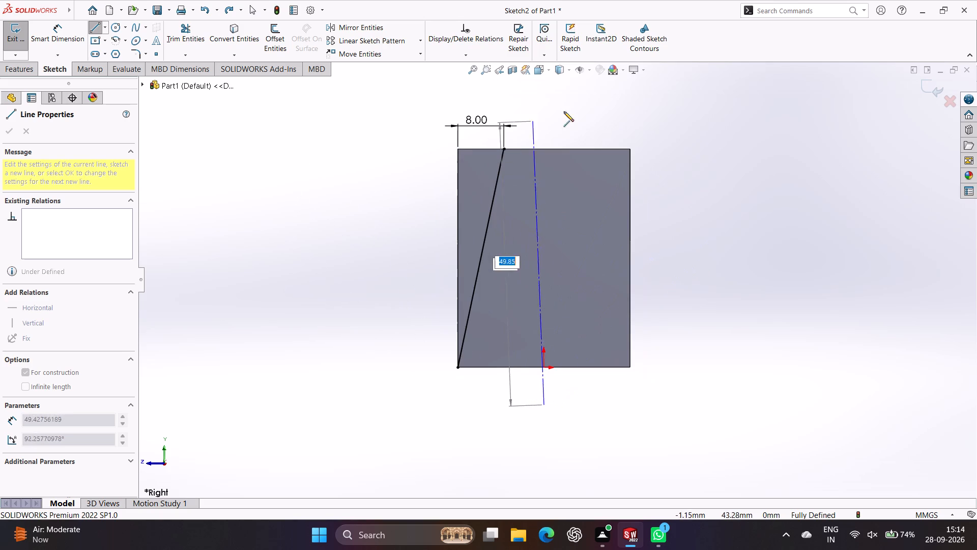
pyautogui.scroll(-2, 538, 90)
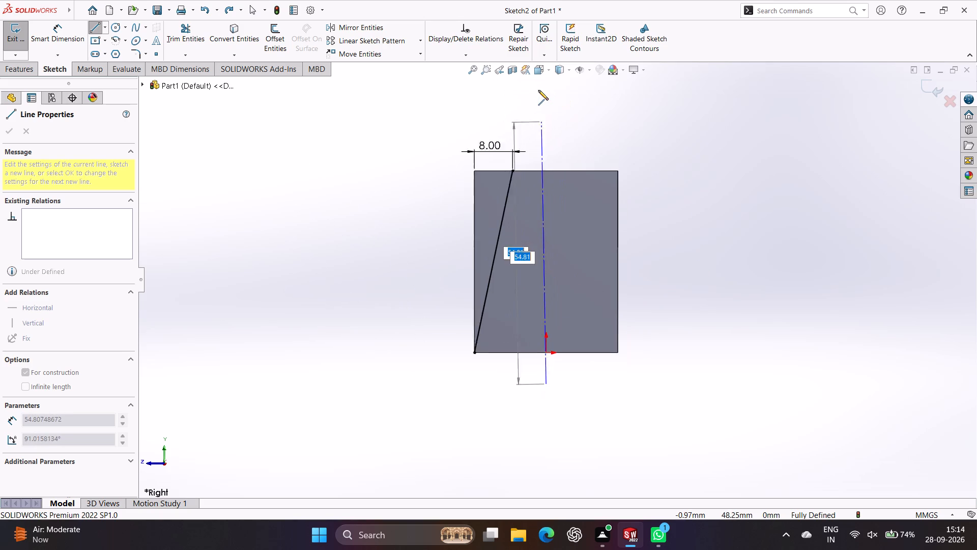
pyautogui.scroll(-1, 538, 90)
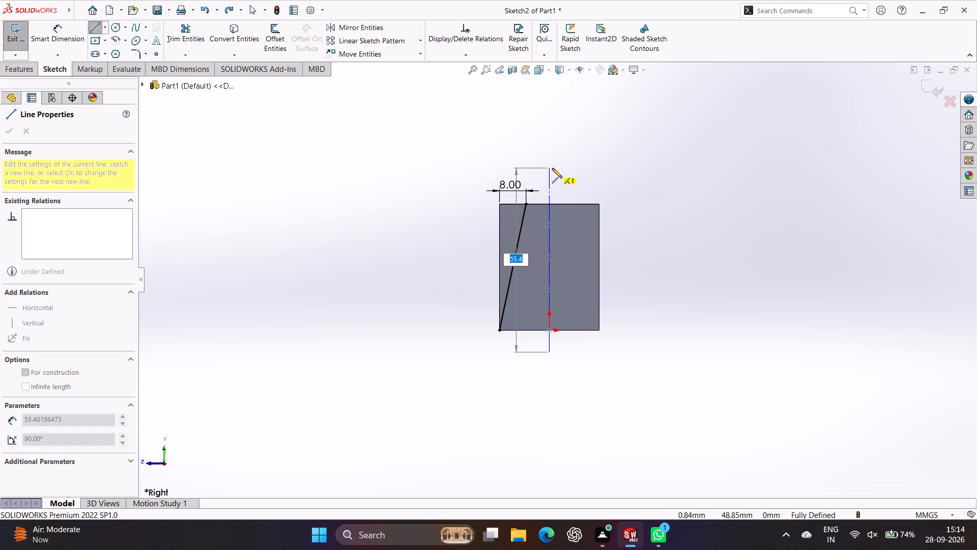
pyautogui.click(552, 168)
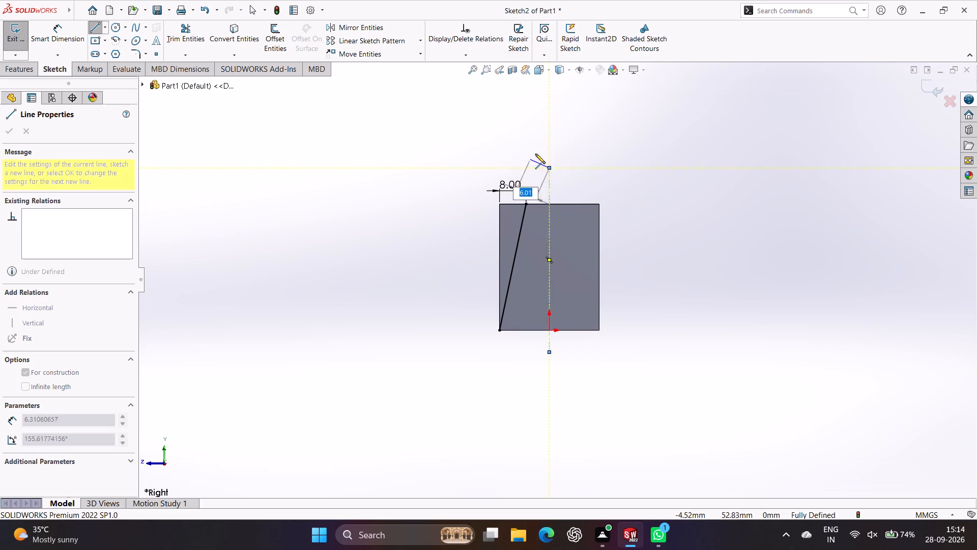
pyautogui.press('Escape')
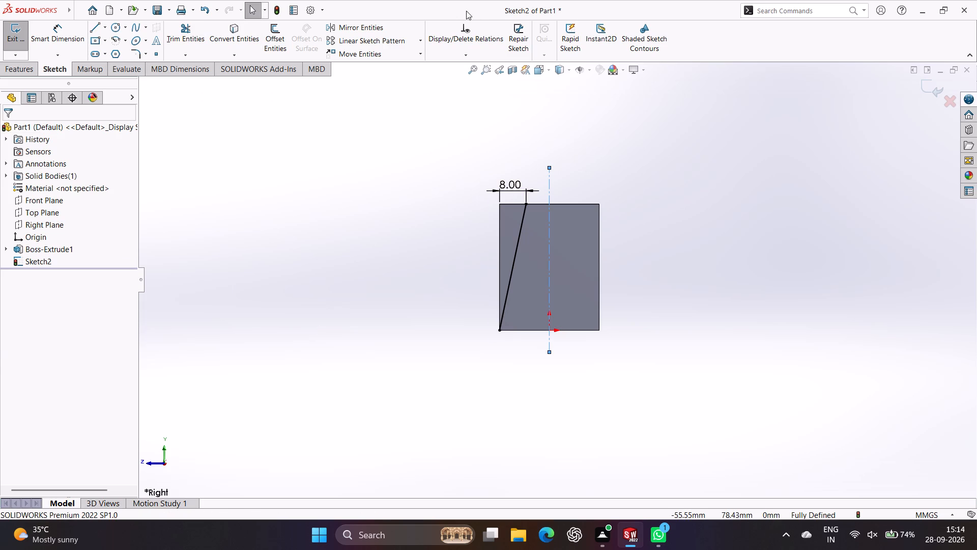
# Mirror the slanted line about the vertical centerline, keeping the original as a copy.
pyautogui.click(386, 28)
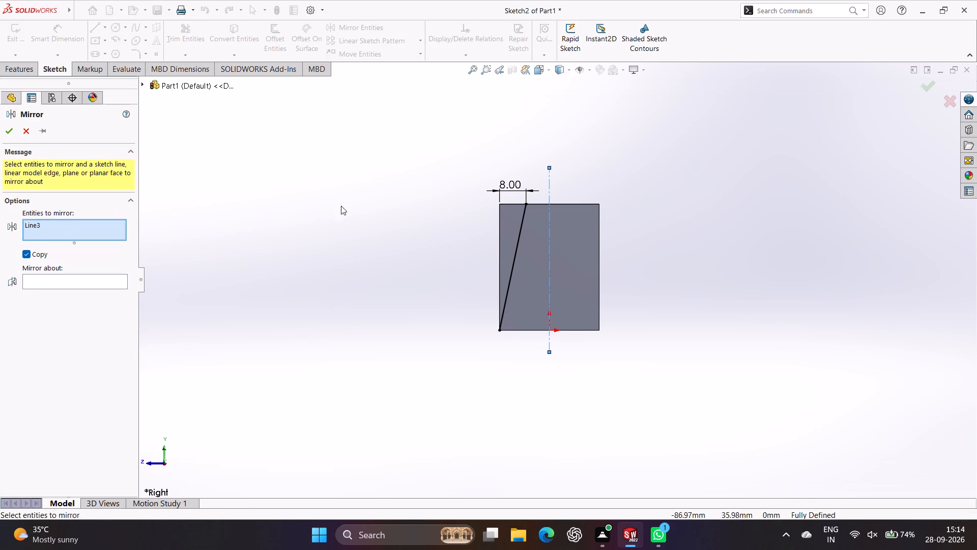
pyautogui.click(518, 237)
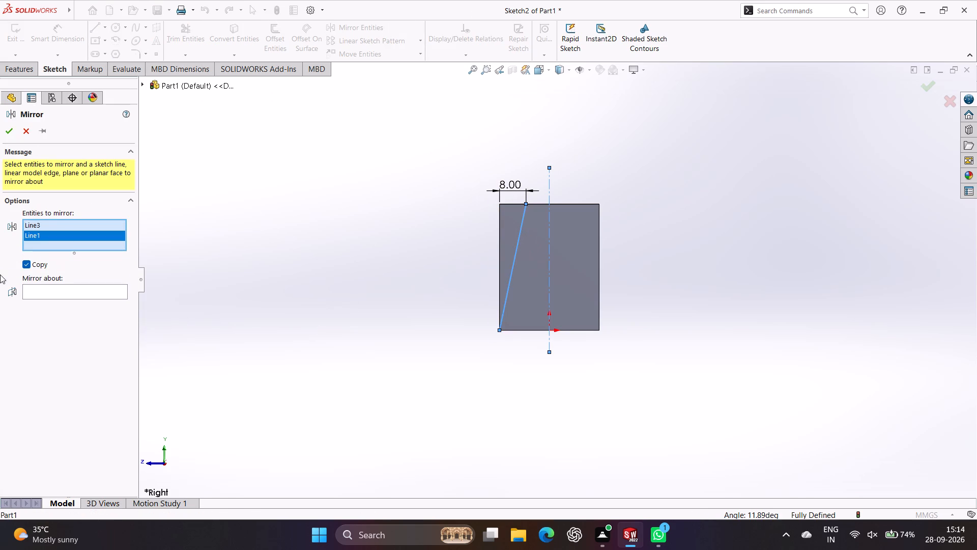
pyautogui.click(76, 290)
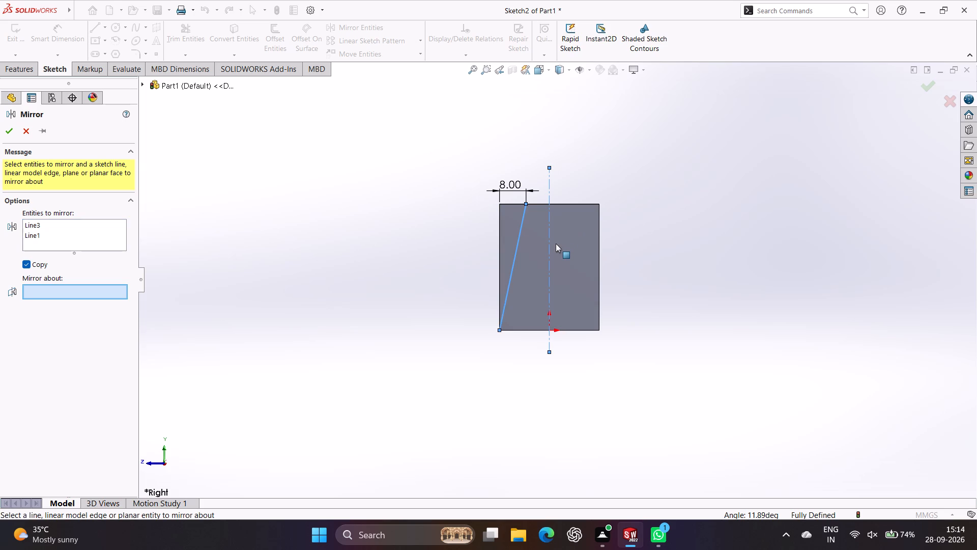
pyautogui.scroll(3, 554, 252)
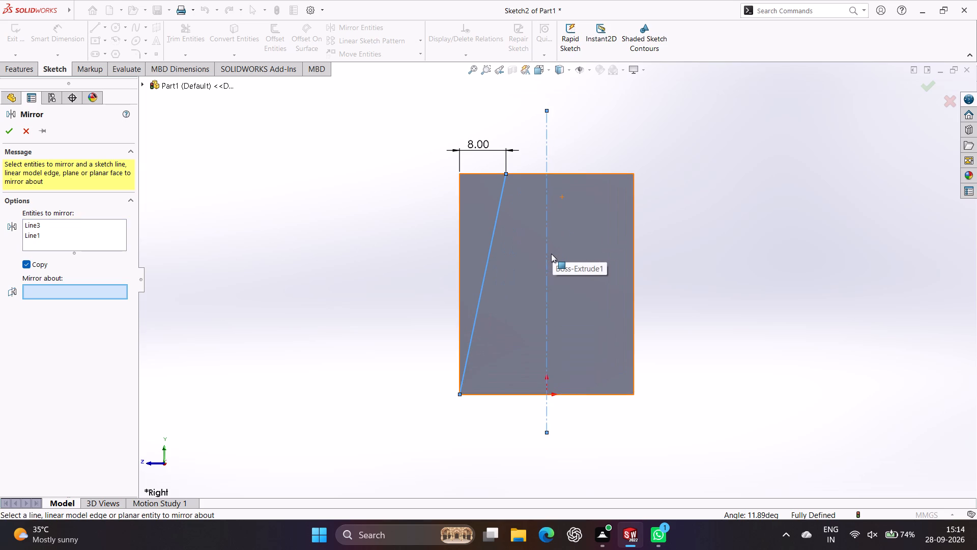
pyautogui.click(547, 409)
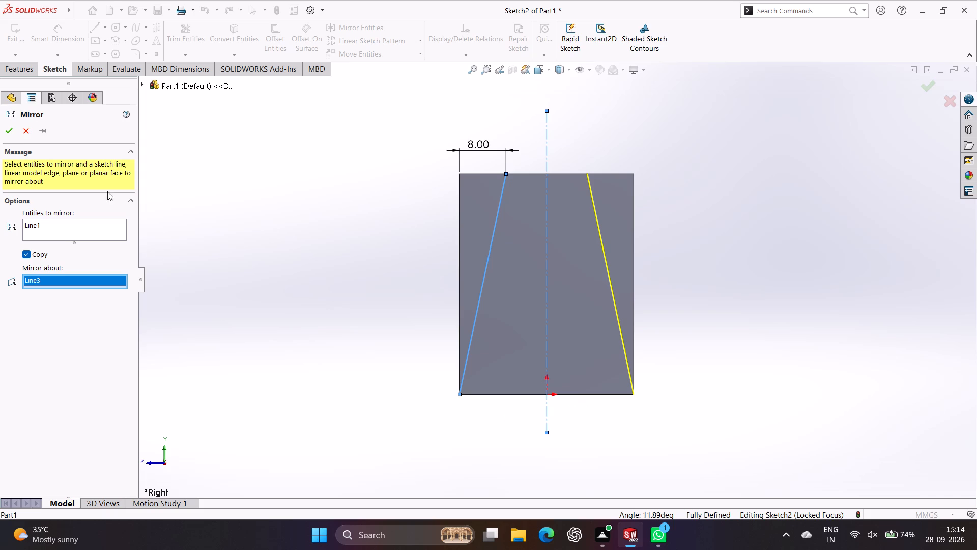
pyautogui.click(12, 131)
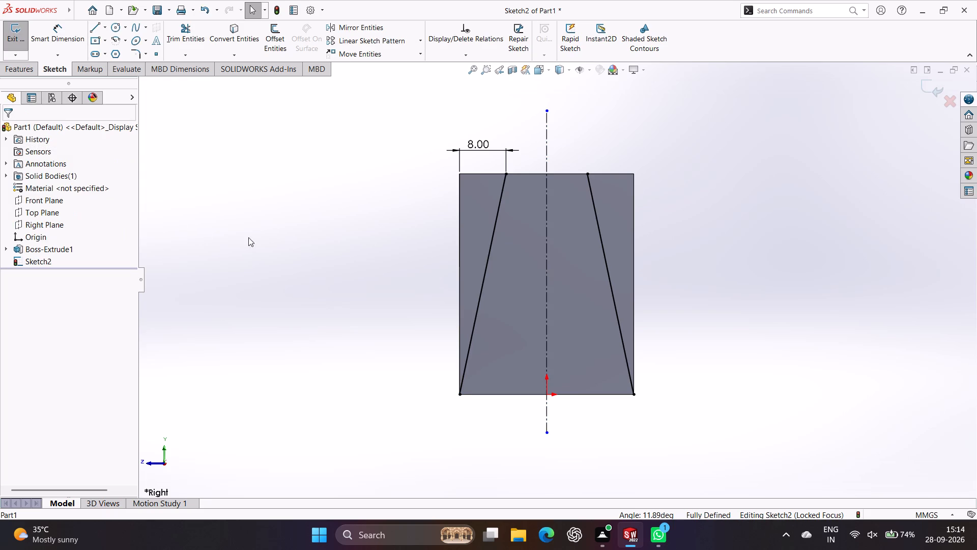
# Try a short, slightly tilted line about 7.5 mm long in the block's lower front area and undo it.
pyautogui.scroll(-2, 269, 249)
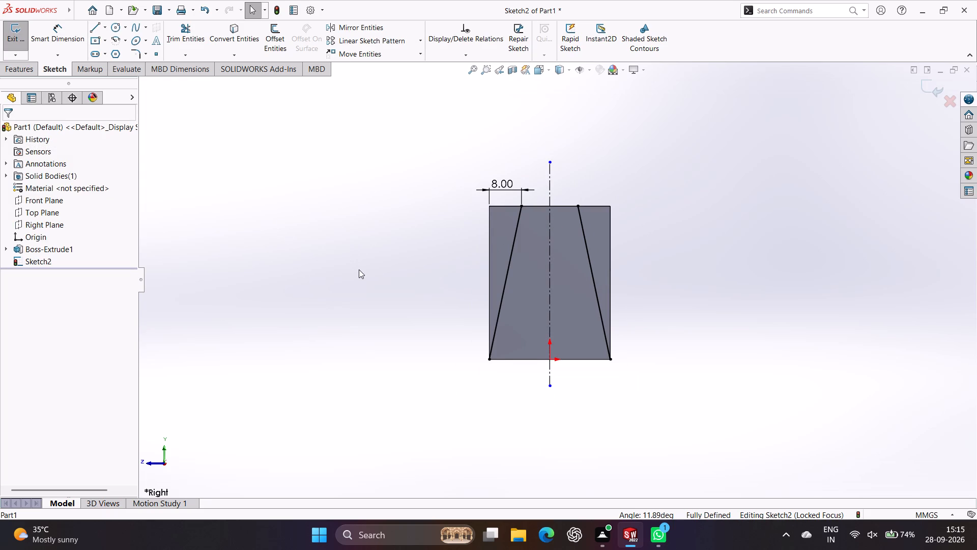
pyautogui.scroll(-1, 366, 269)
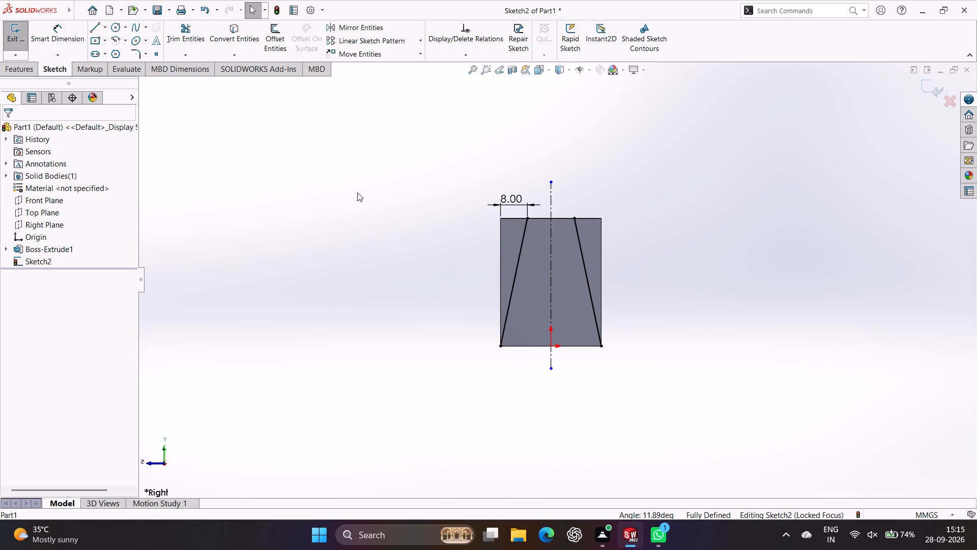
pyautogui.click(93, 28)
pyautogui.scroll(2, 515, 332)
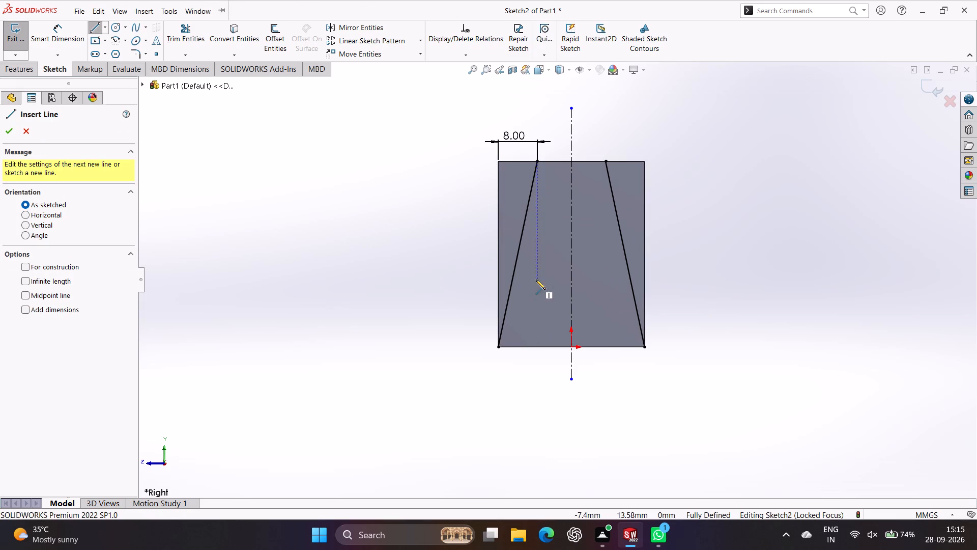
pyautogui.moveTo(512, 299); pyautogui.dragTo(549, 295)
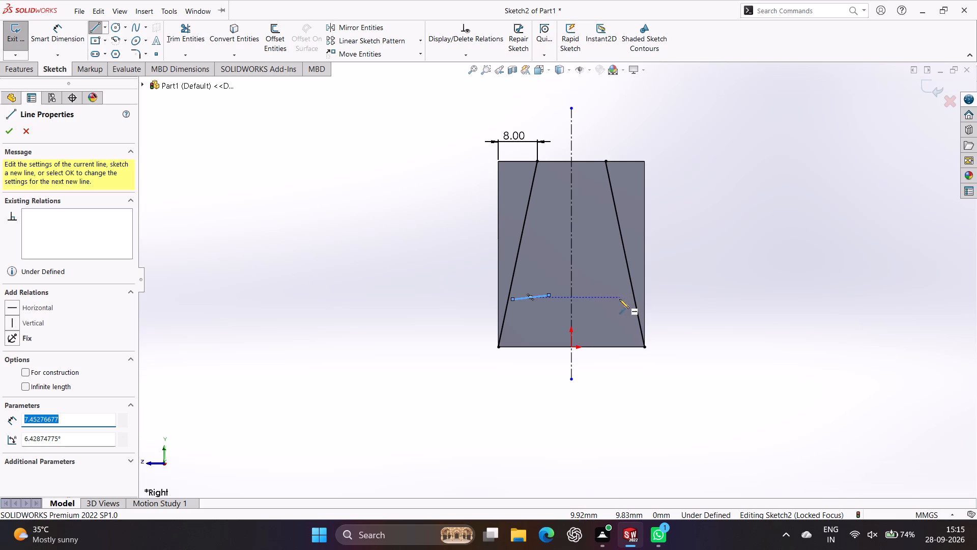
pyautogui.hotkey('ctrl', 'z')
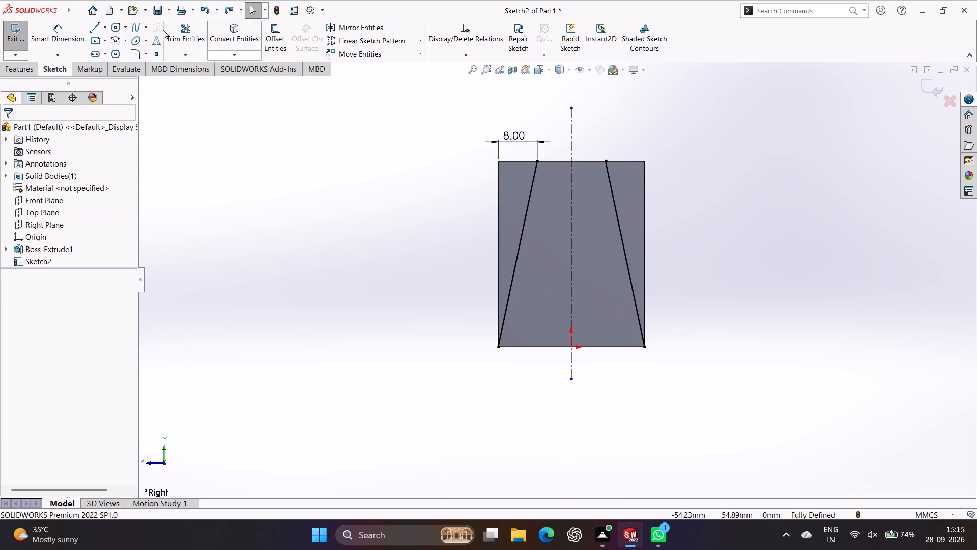
# Sketch a horizontal line about 29 mm long across both slanted lines, about 10 mm above the origin, ending at the block's rear edge.
pyautogui.click(98, 29)
pyautogui.scroll(1, 548, 329)
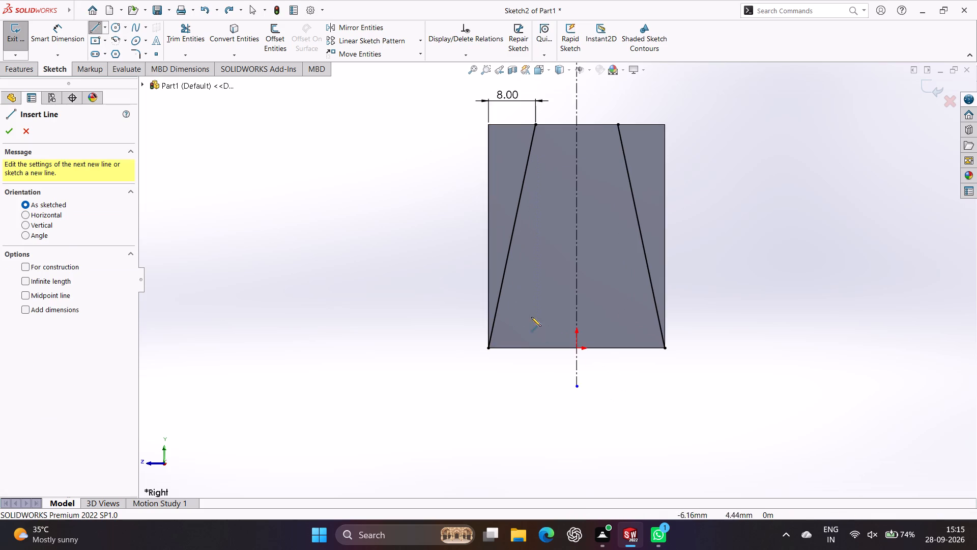
pyautogui.scroll(1, 531, 317)
pyautogui.moveTo(493, 283); pyautogui.dragTo(506, 280)
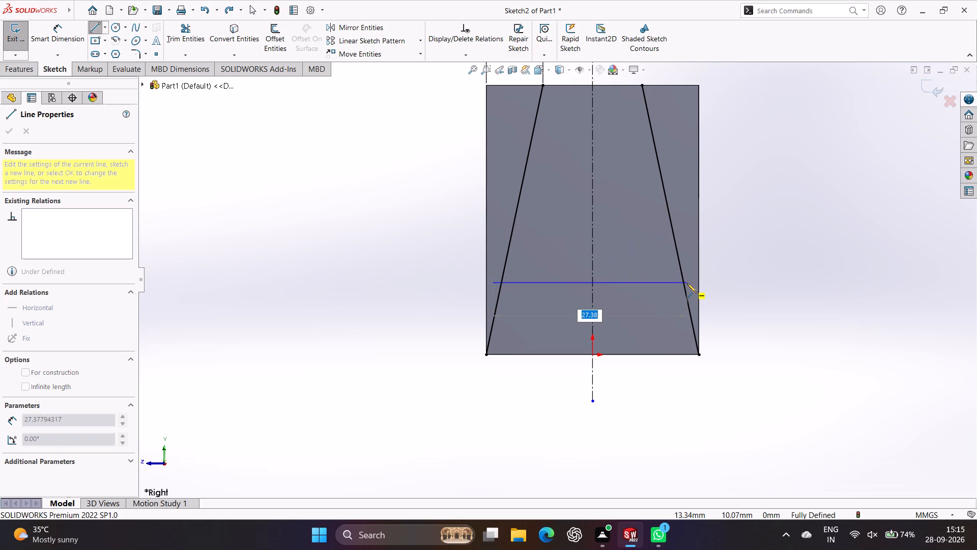
pyautogui.scroll(2, 687, 283)
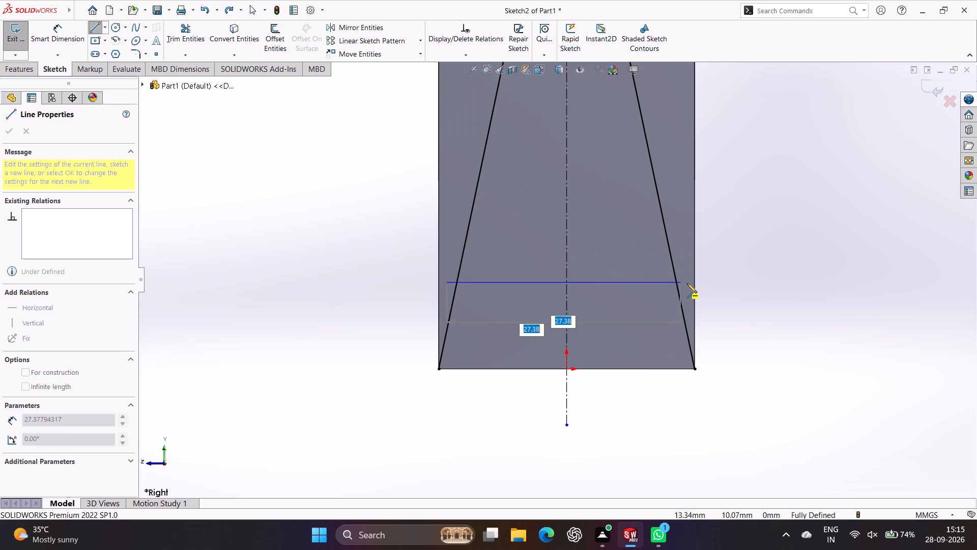
pyautogui.click(687, 283)
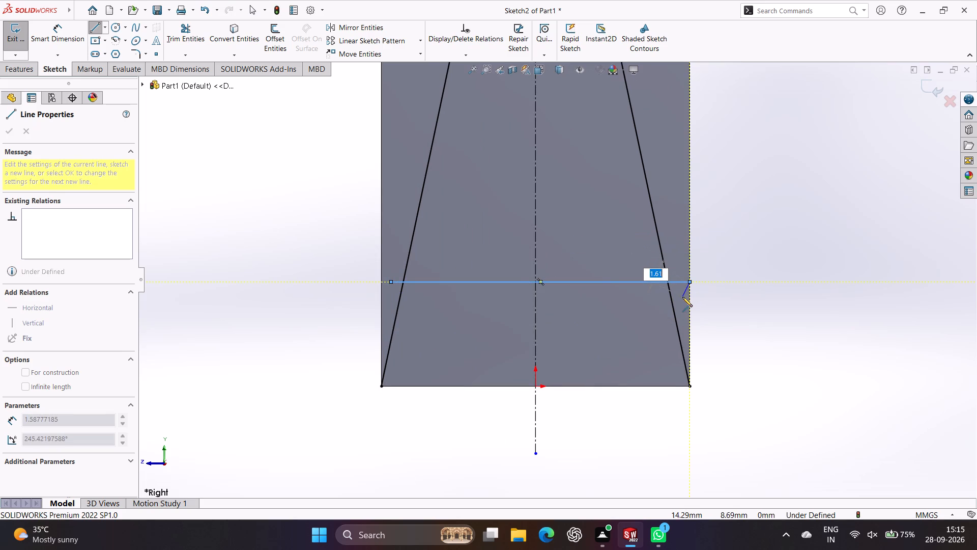
pyautogui.press('Escape')
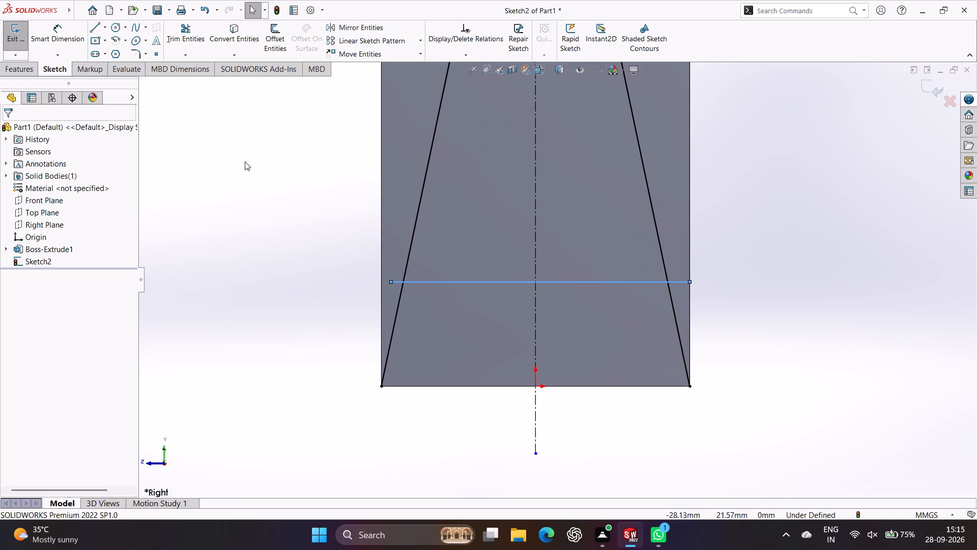
# Dimension the horizontal line's height above the origin, leaving it at its drawn value.
pyautogui.click(54, 36)
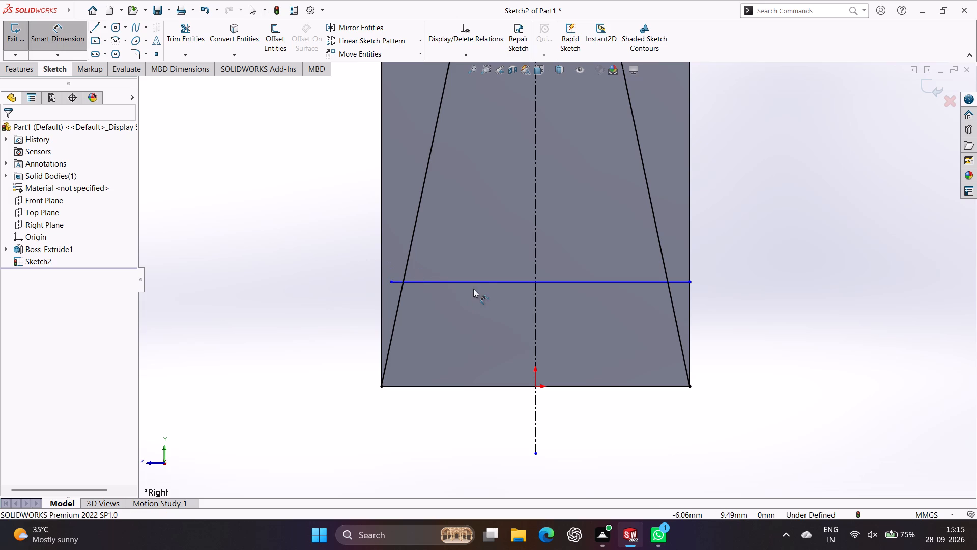
pyautogui.click(482, 281)
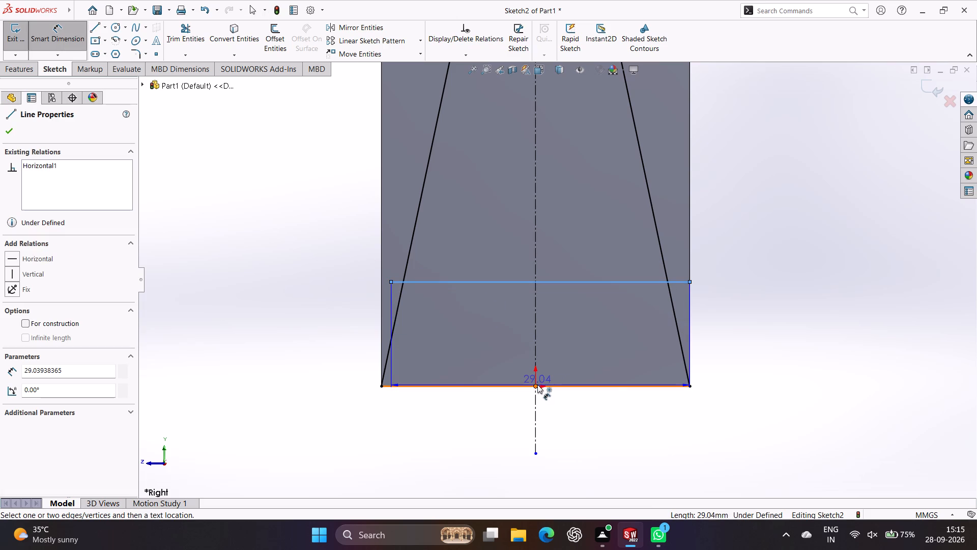
pyautogui.click(535, 384)
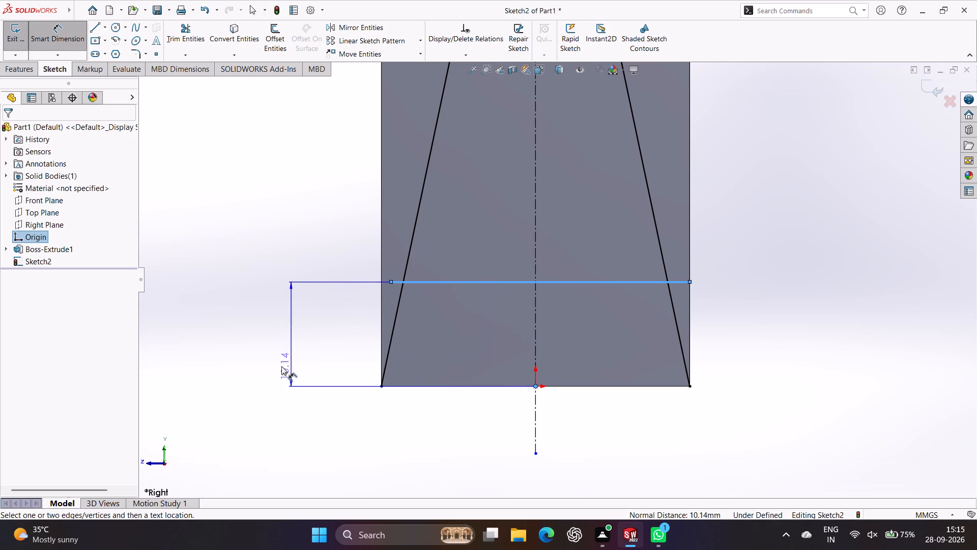
pyautogui.click(272, 349)
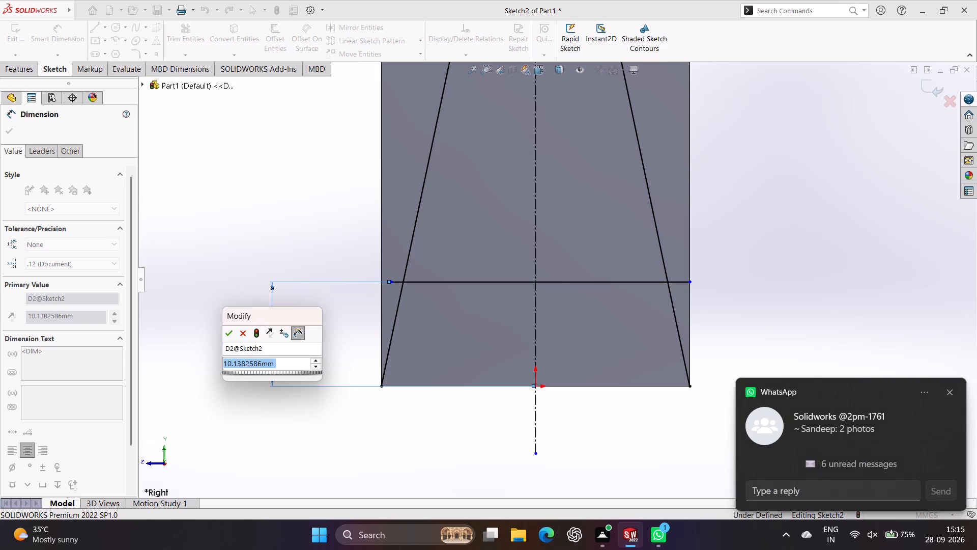
pyautogui.scroll(-2, 297, 354)
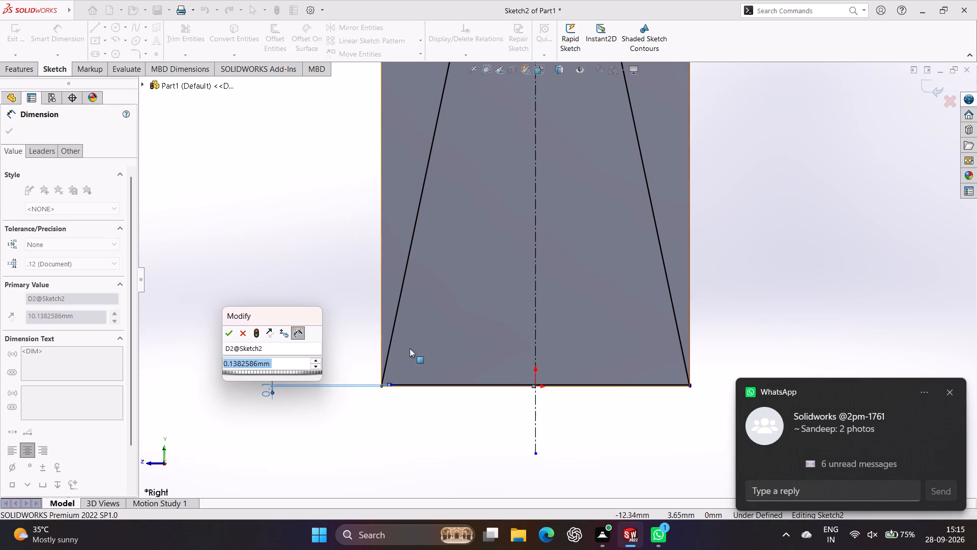
pyautogui.scroll(-3, 411, 347)
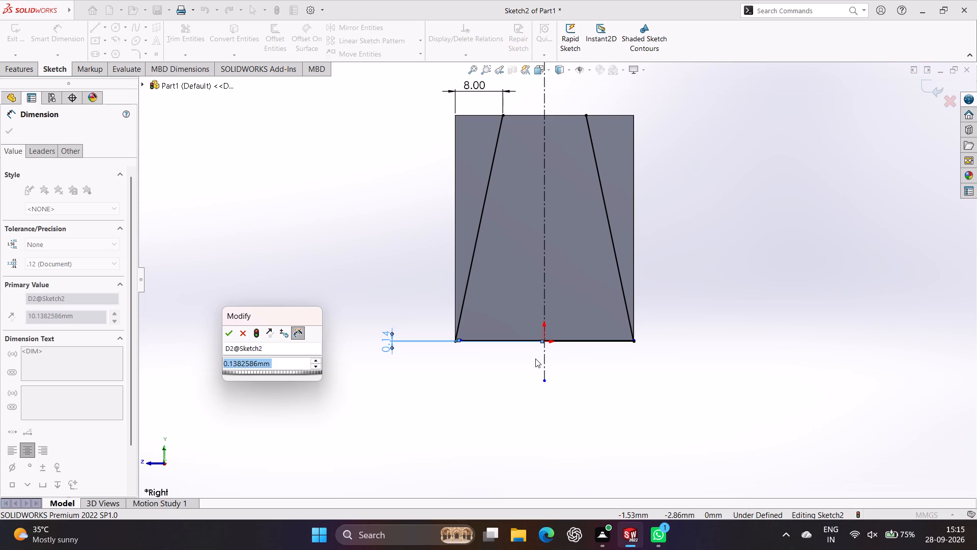
pyautogui.scroll(-2, 535, 359)
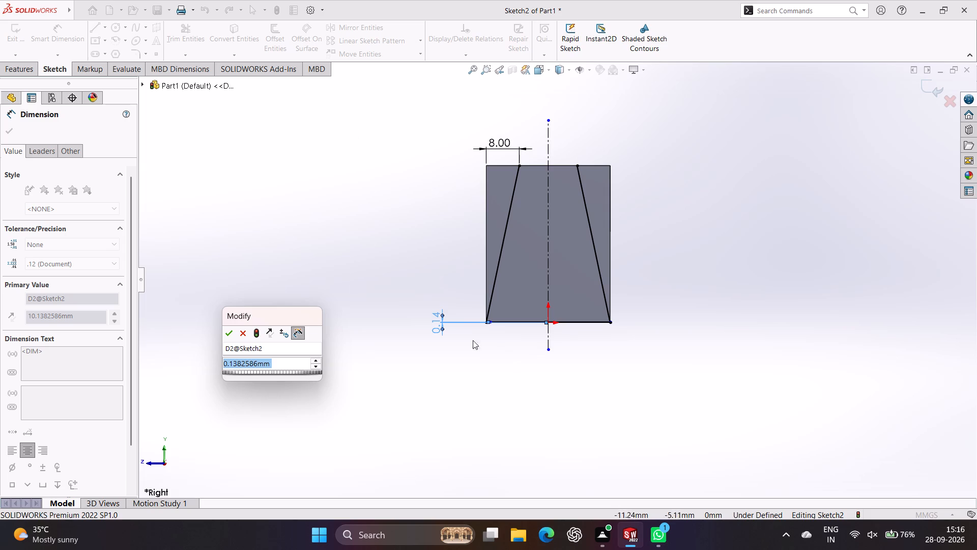
pyautogui.press('Escape')
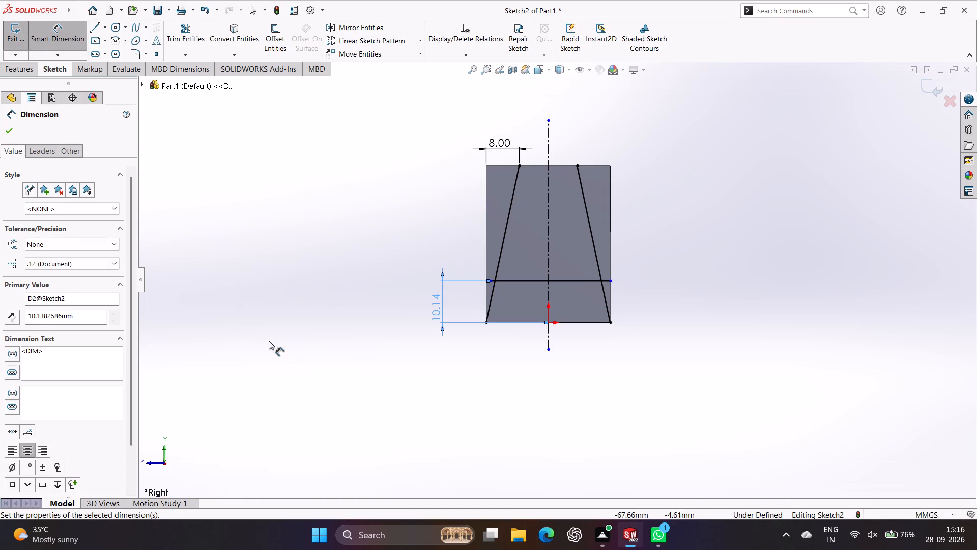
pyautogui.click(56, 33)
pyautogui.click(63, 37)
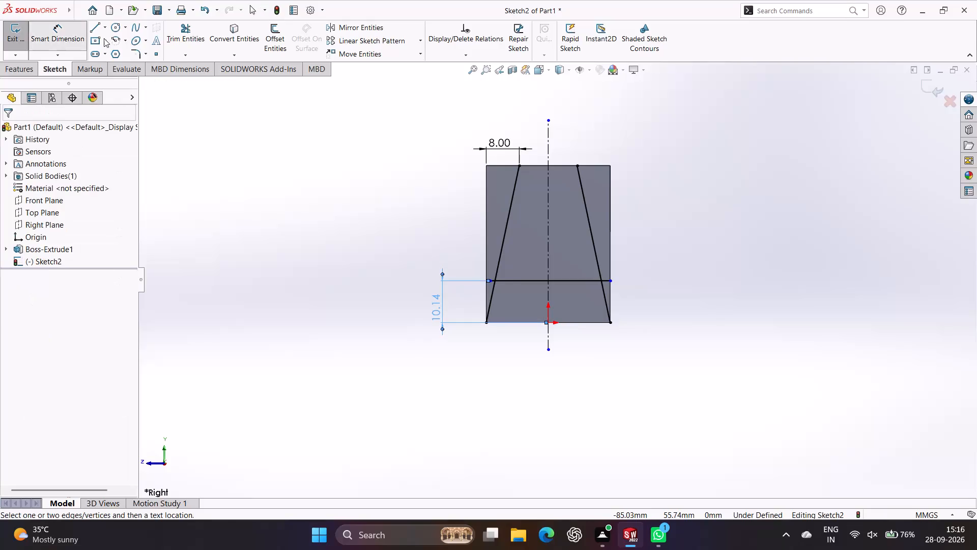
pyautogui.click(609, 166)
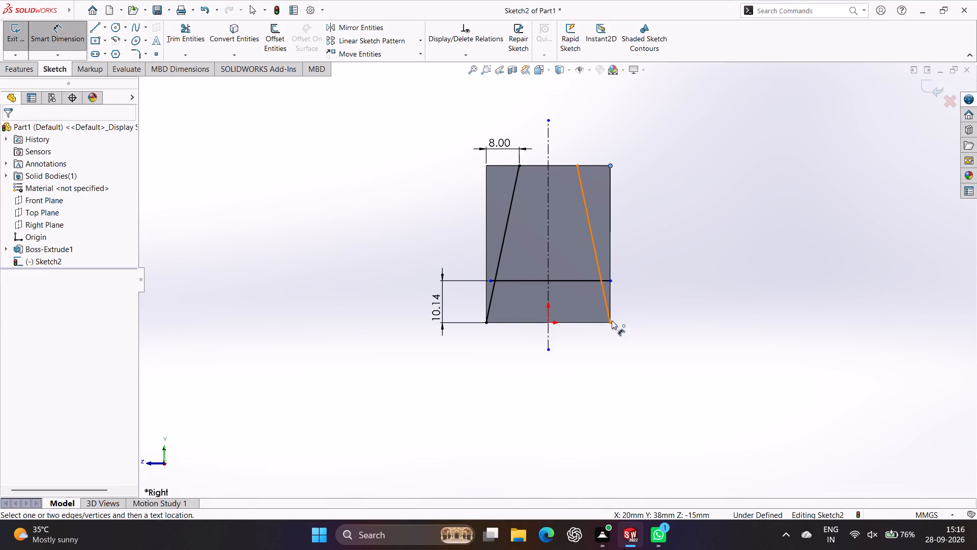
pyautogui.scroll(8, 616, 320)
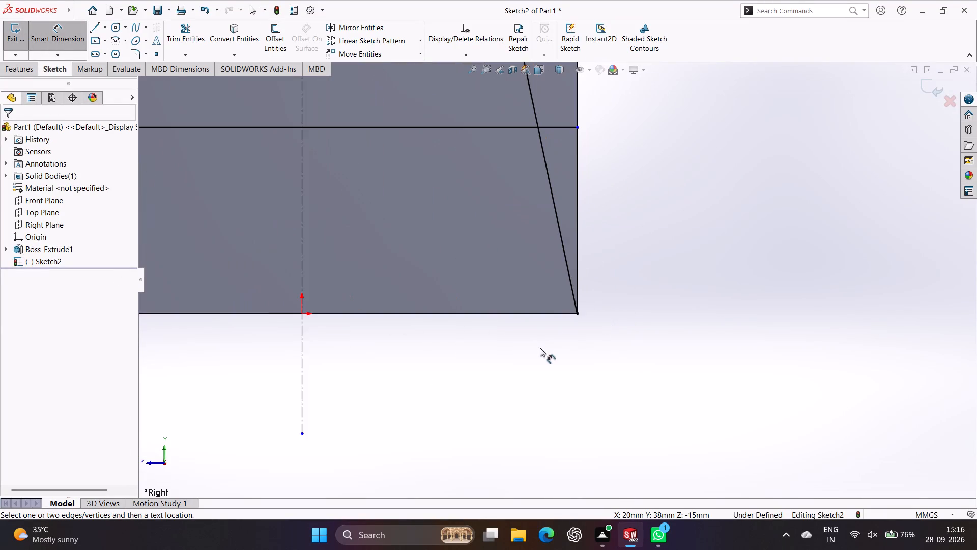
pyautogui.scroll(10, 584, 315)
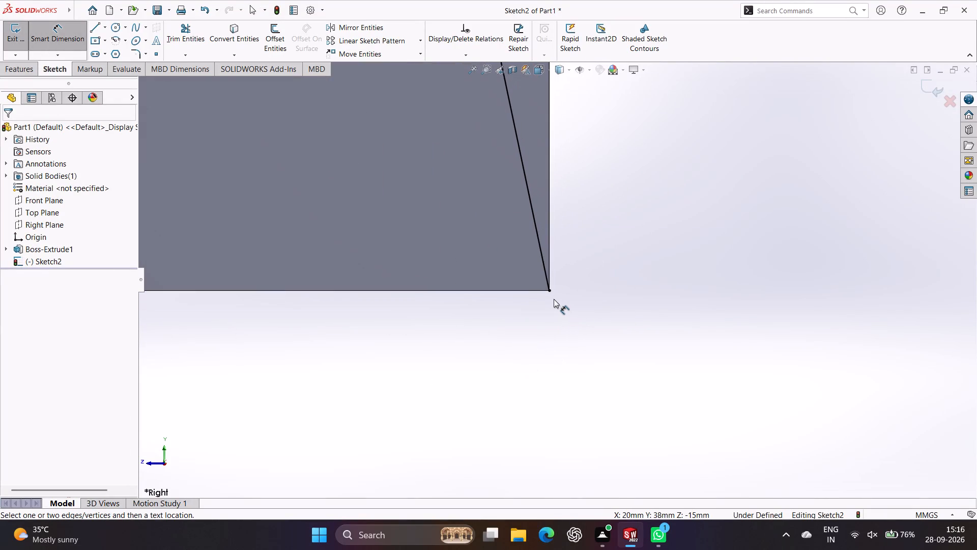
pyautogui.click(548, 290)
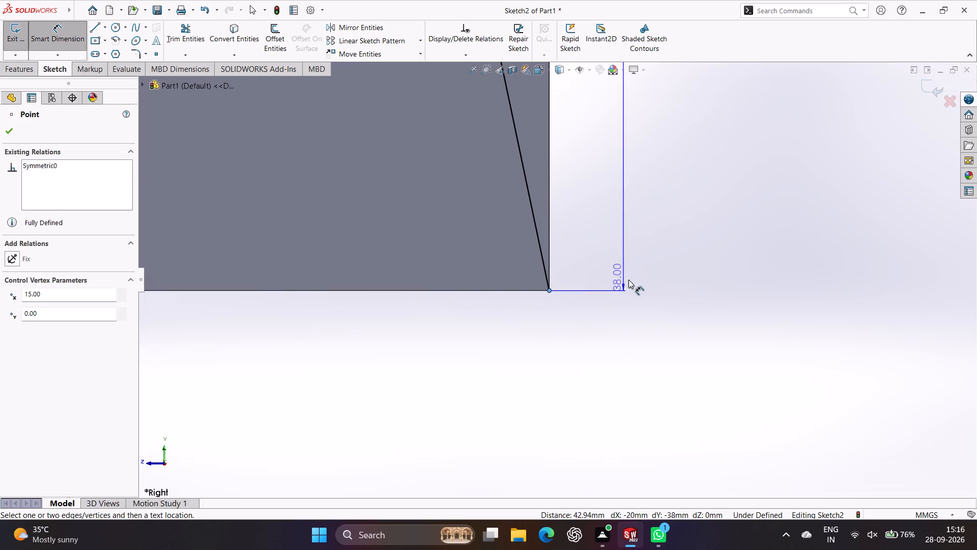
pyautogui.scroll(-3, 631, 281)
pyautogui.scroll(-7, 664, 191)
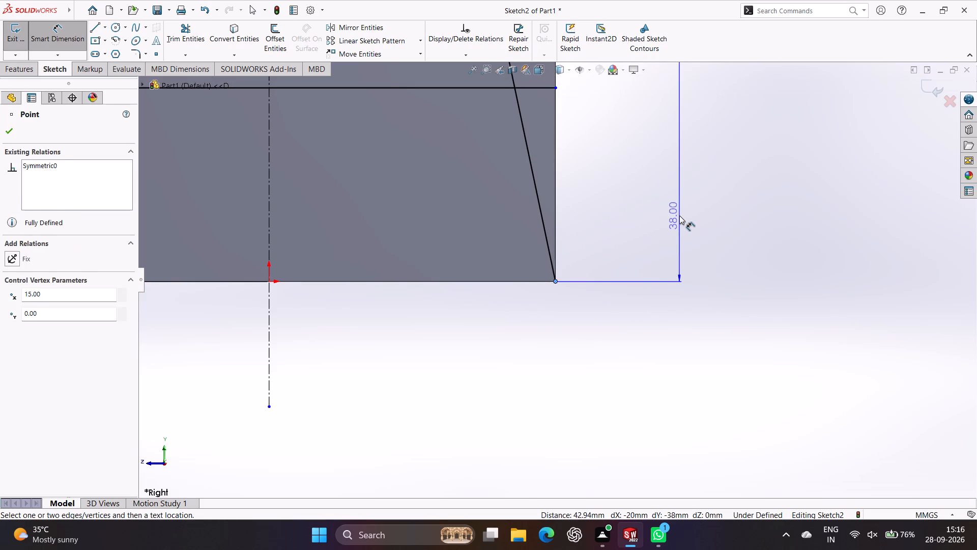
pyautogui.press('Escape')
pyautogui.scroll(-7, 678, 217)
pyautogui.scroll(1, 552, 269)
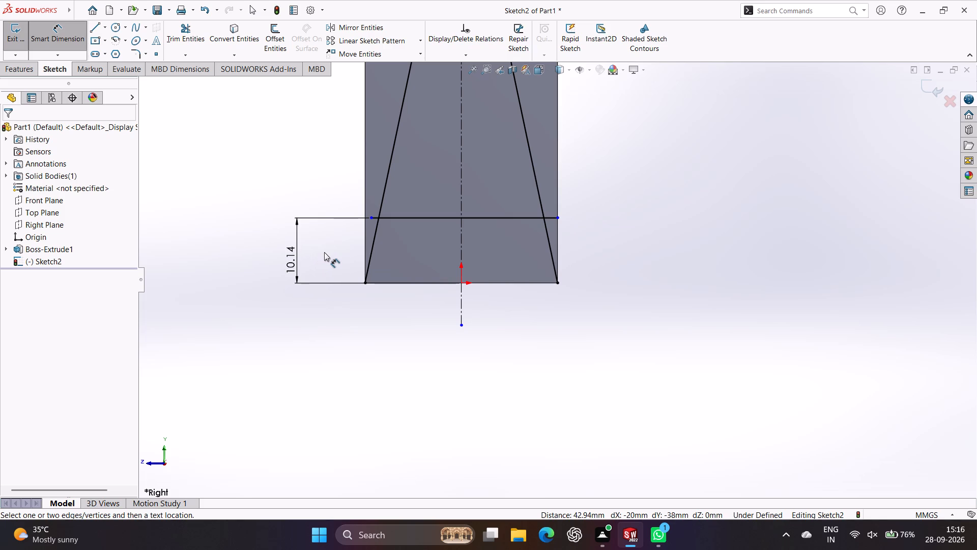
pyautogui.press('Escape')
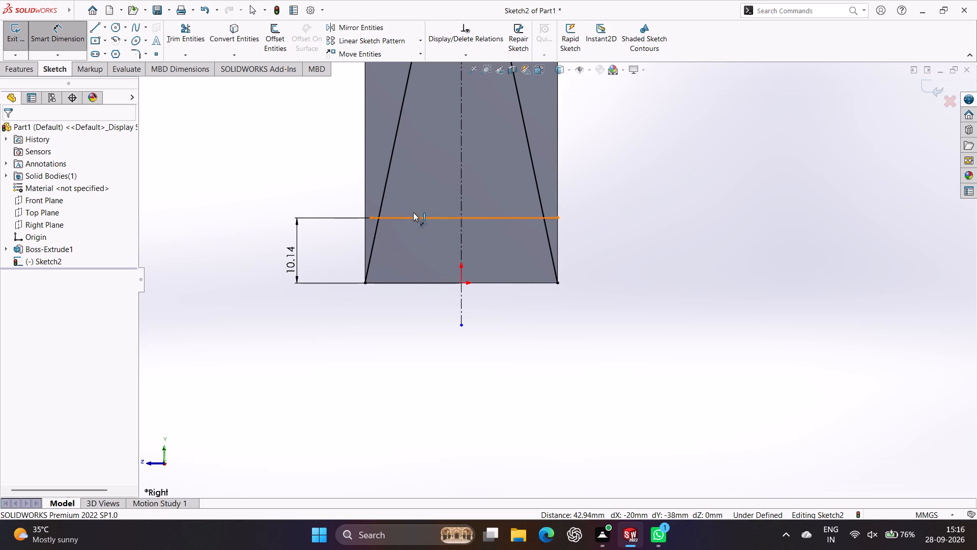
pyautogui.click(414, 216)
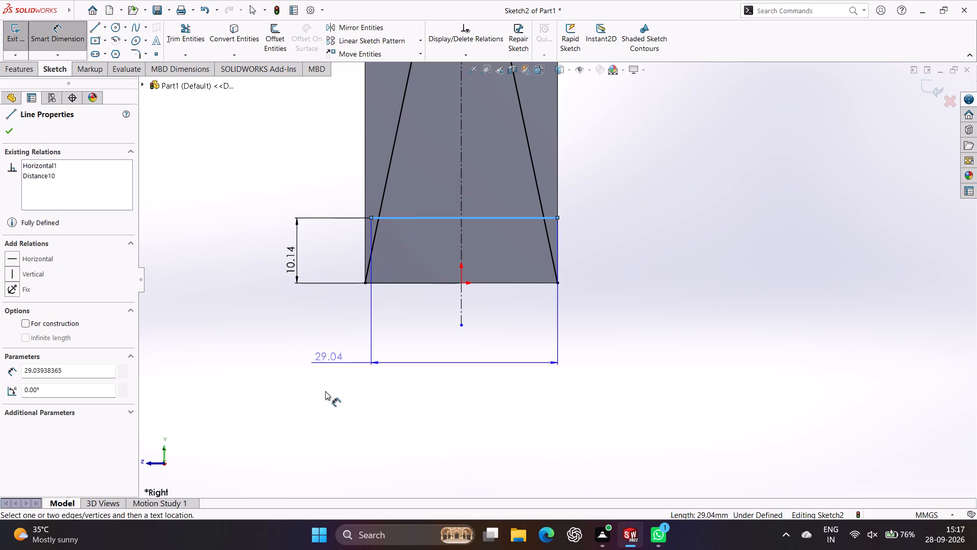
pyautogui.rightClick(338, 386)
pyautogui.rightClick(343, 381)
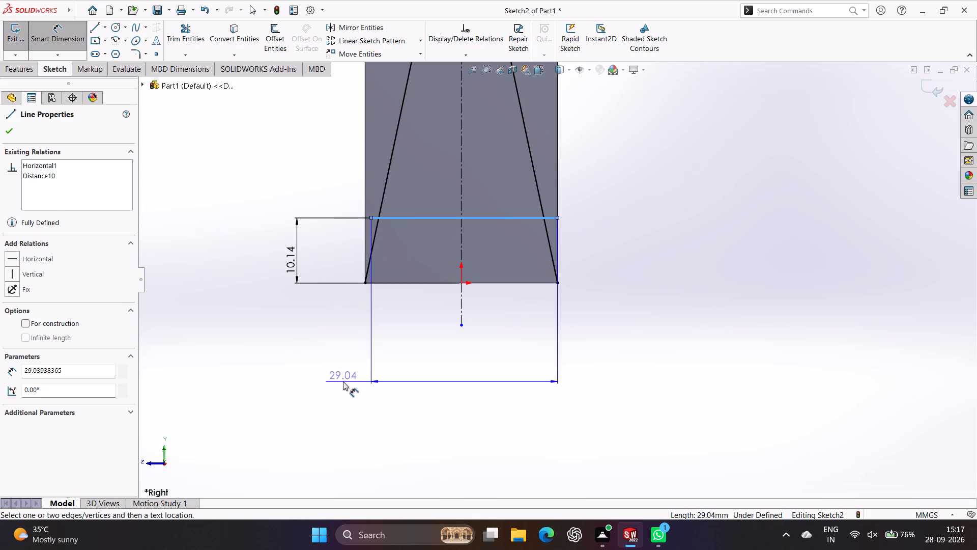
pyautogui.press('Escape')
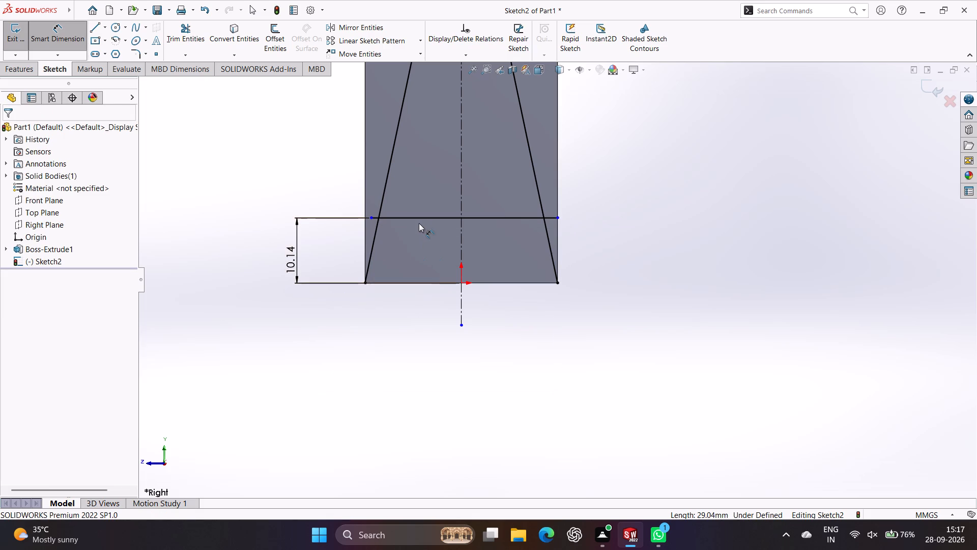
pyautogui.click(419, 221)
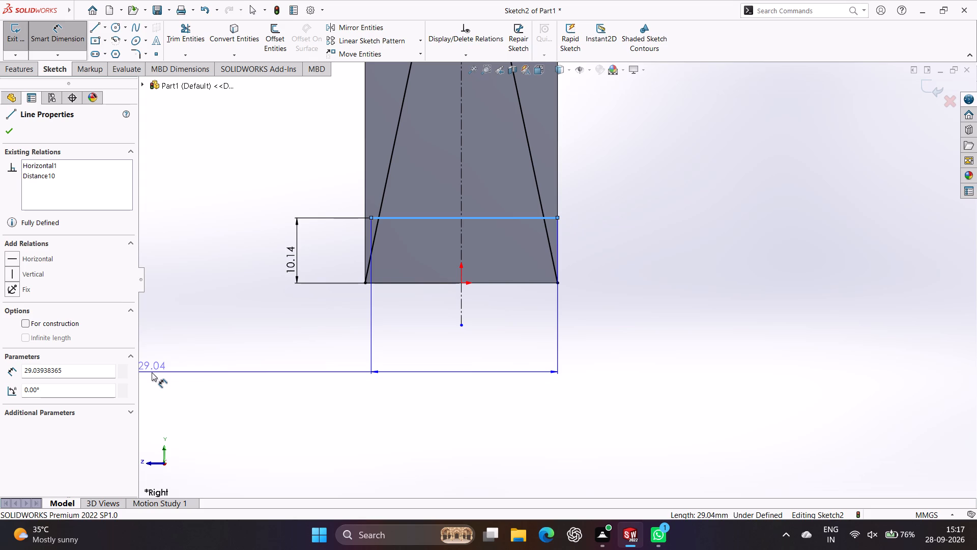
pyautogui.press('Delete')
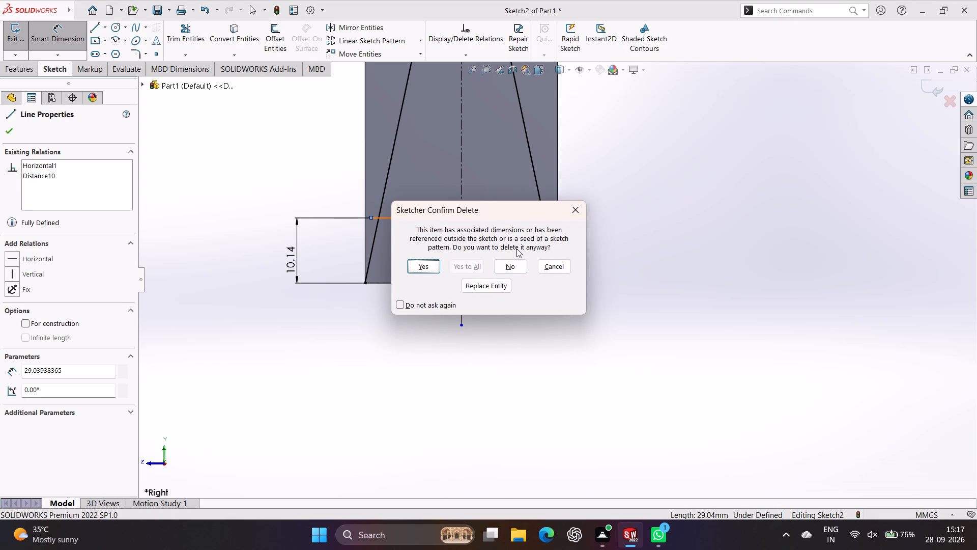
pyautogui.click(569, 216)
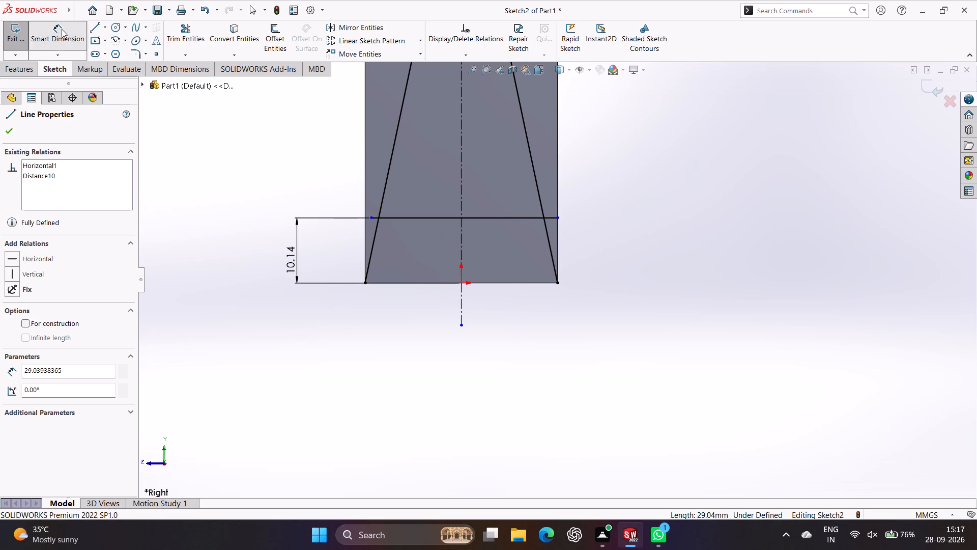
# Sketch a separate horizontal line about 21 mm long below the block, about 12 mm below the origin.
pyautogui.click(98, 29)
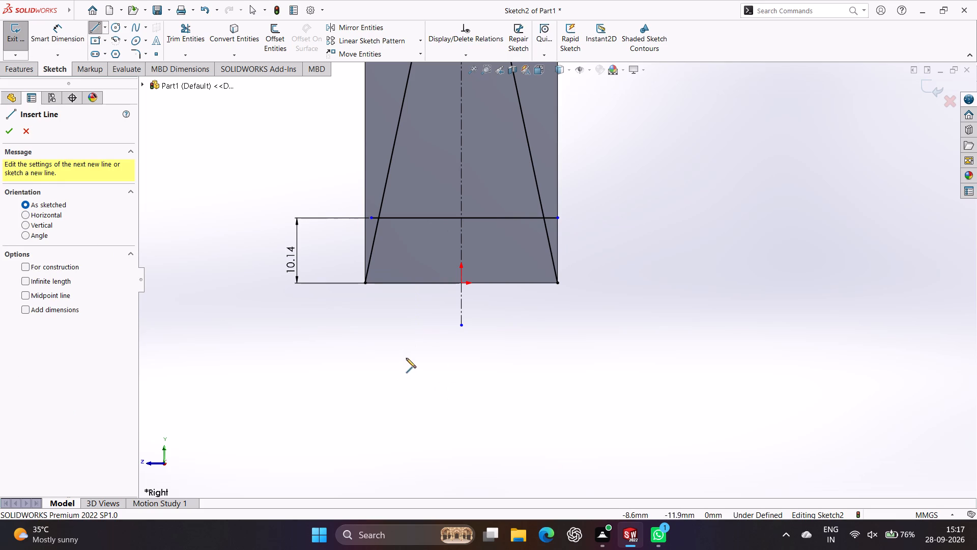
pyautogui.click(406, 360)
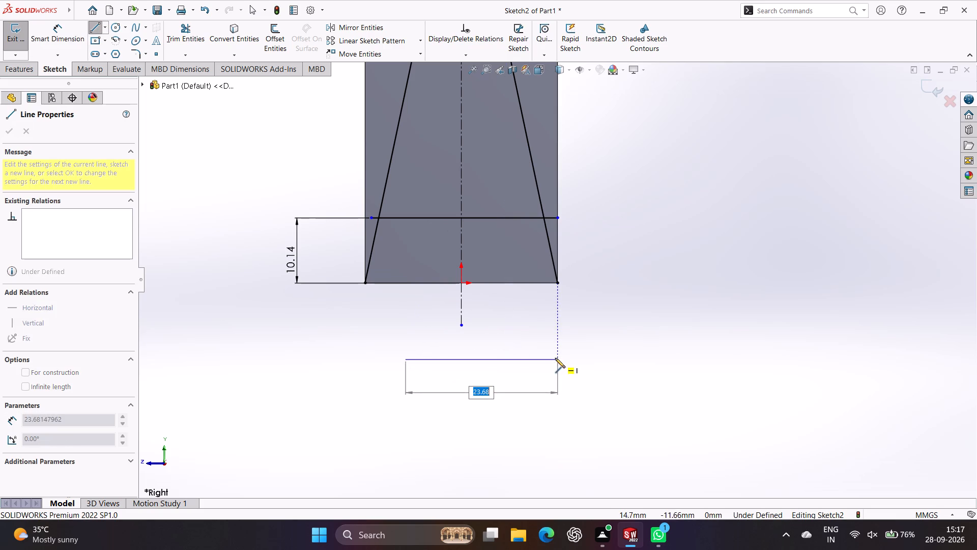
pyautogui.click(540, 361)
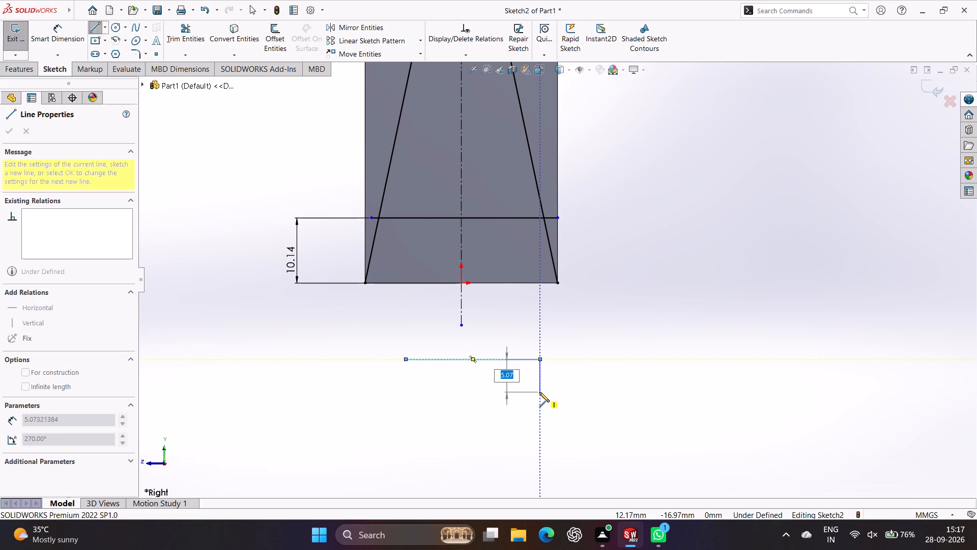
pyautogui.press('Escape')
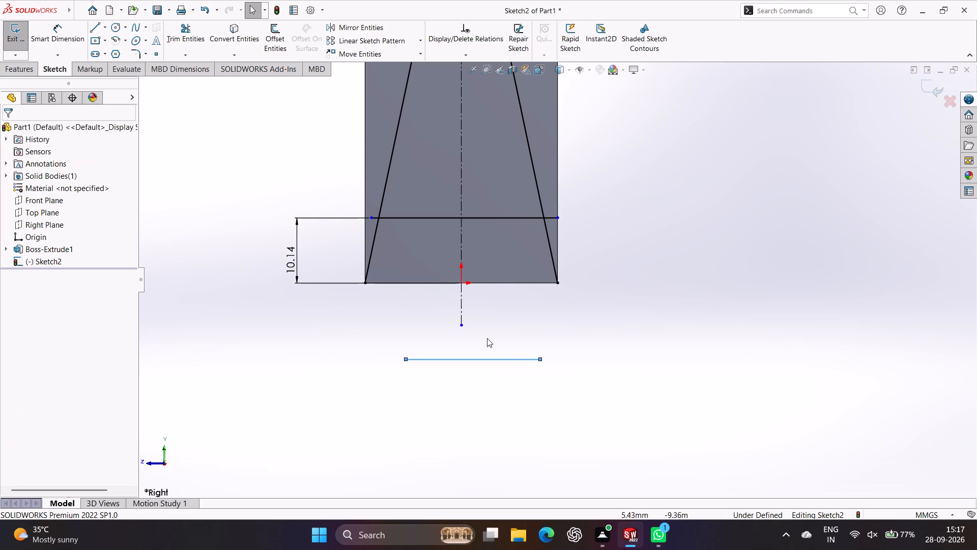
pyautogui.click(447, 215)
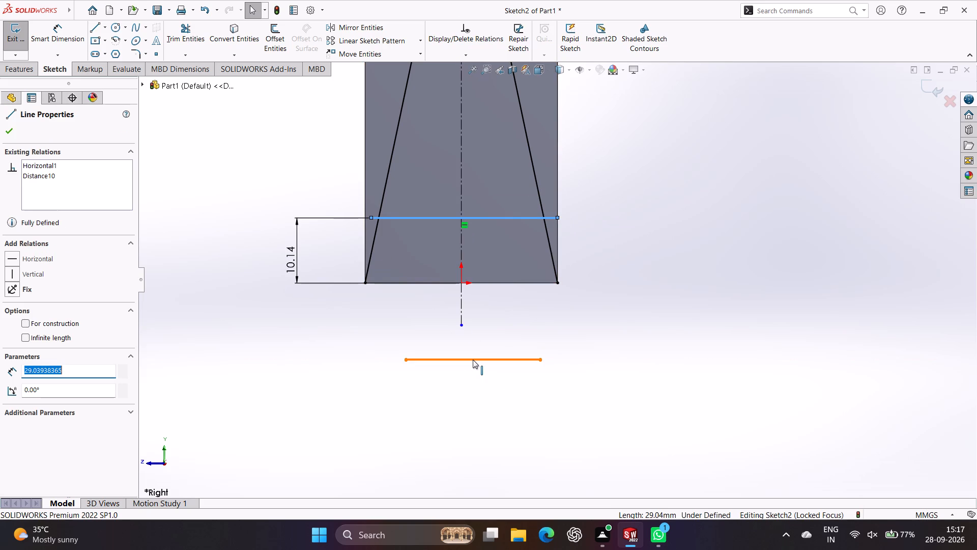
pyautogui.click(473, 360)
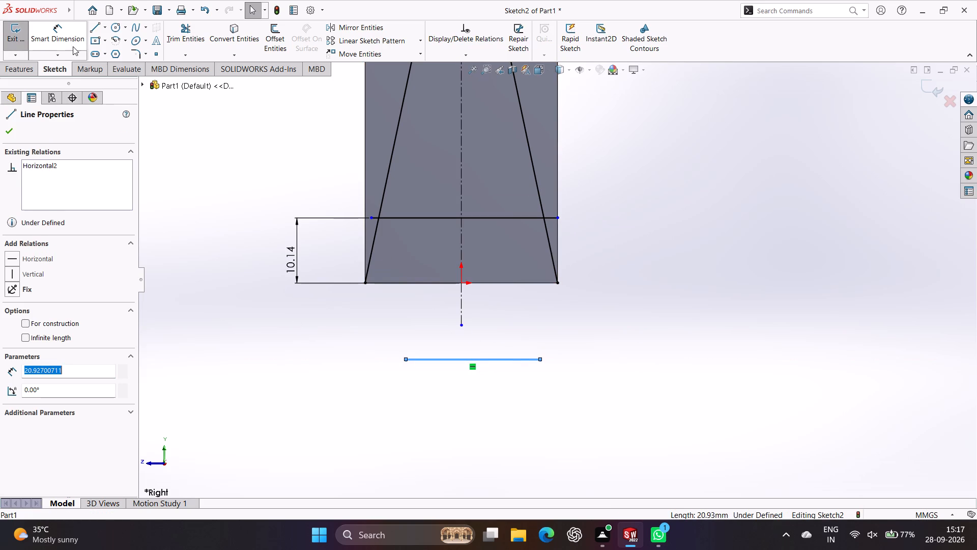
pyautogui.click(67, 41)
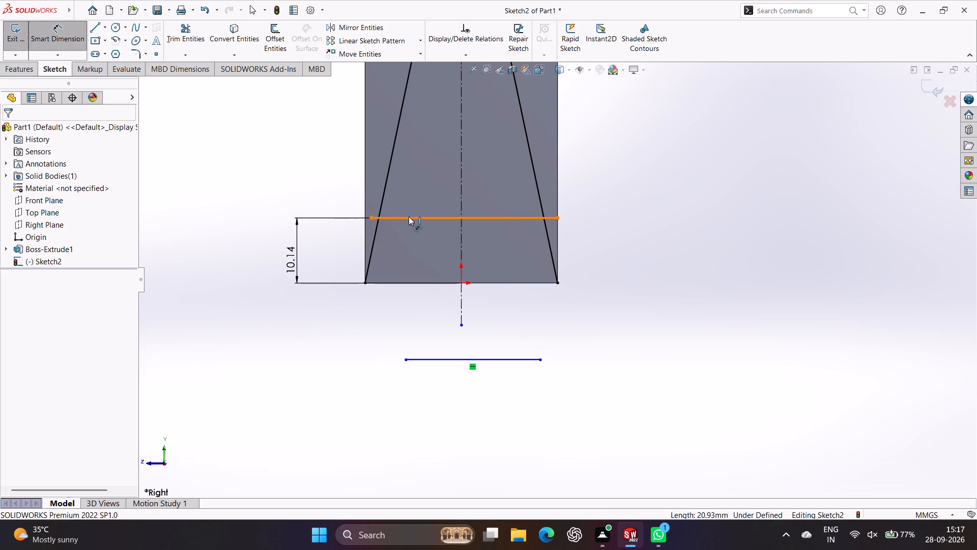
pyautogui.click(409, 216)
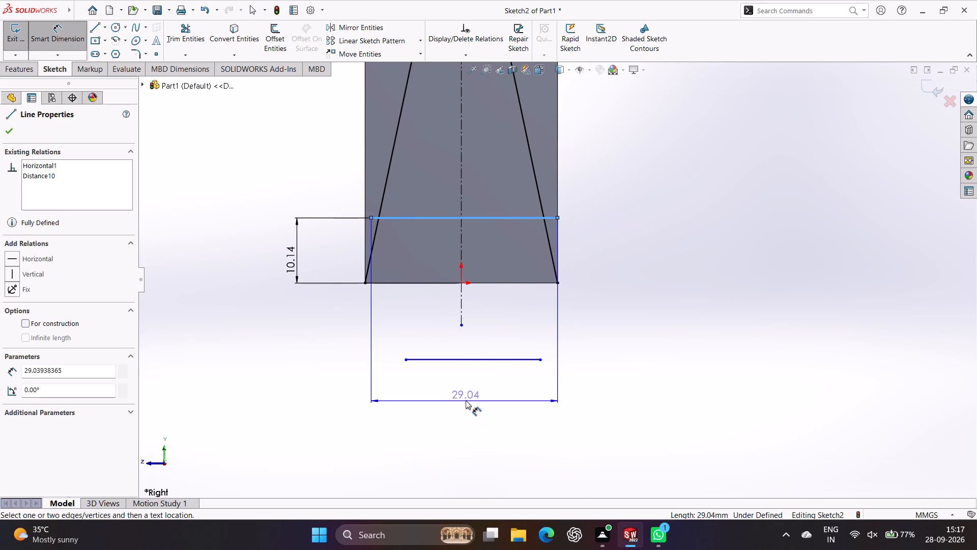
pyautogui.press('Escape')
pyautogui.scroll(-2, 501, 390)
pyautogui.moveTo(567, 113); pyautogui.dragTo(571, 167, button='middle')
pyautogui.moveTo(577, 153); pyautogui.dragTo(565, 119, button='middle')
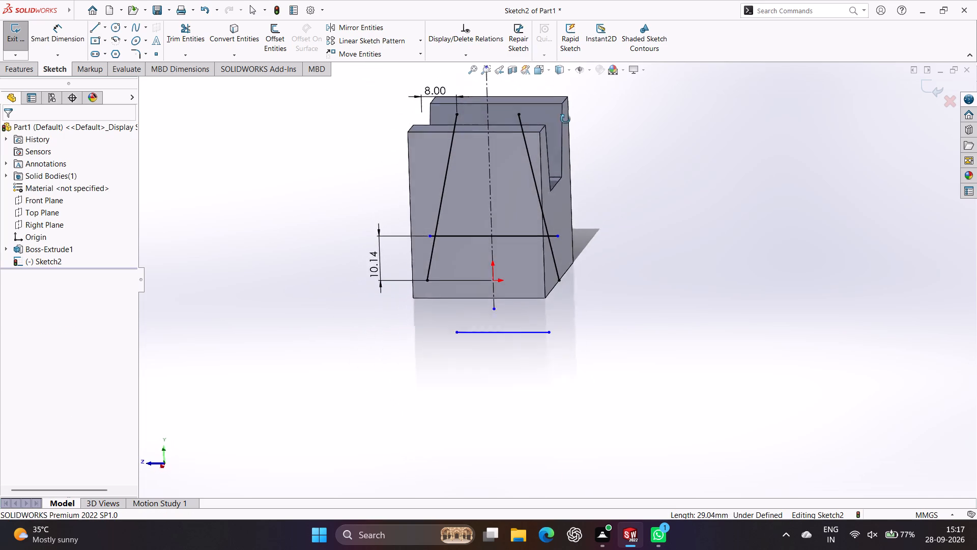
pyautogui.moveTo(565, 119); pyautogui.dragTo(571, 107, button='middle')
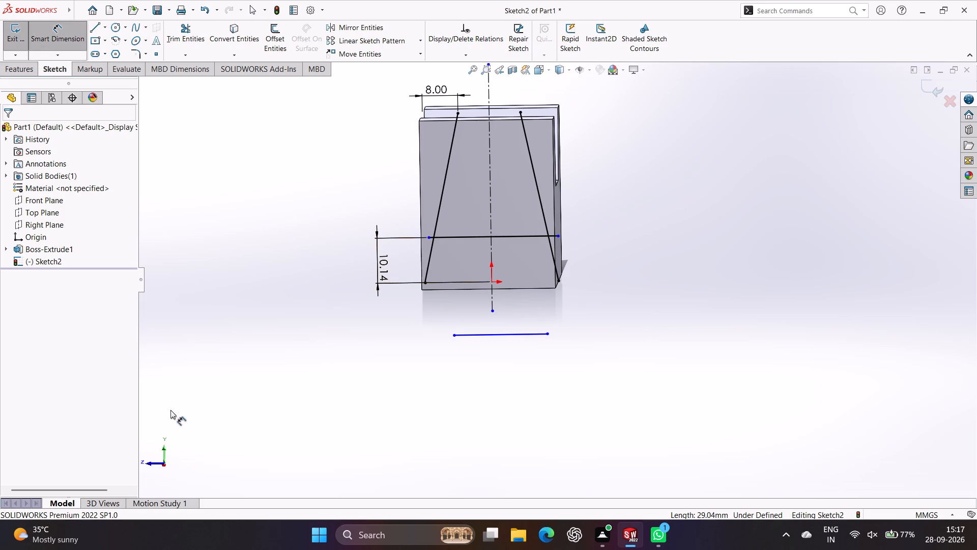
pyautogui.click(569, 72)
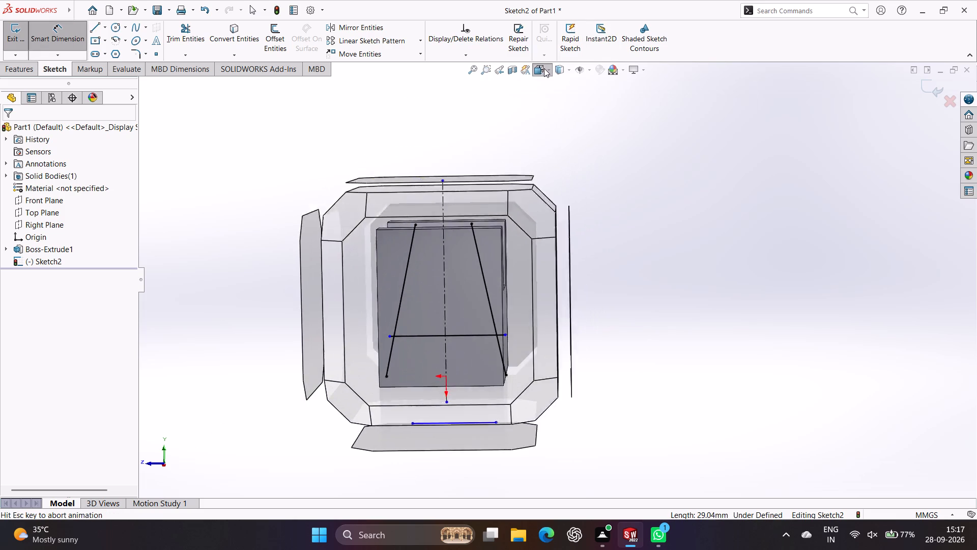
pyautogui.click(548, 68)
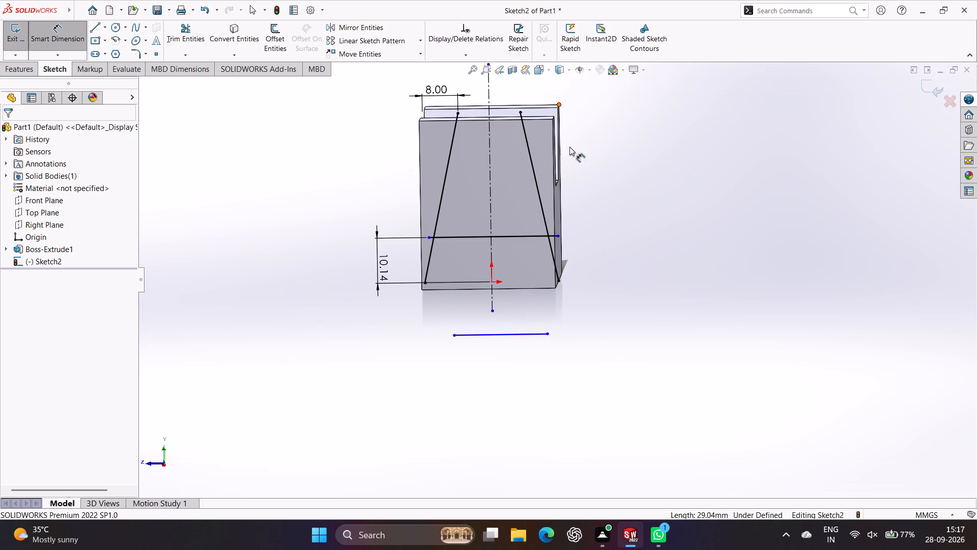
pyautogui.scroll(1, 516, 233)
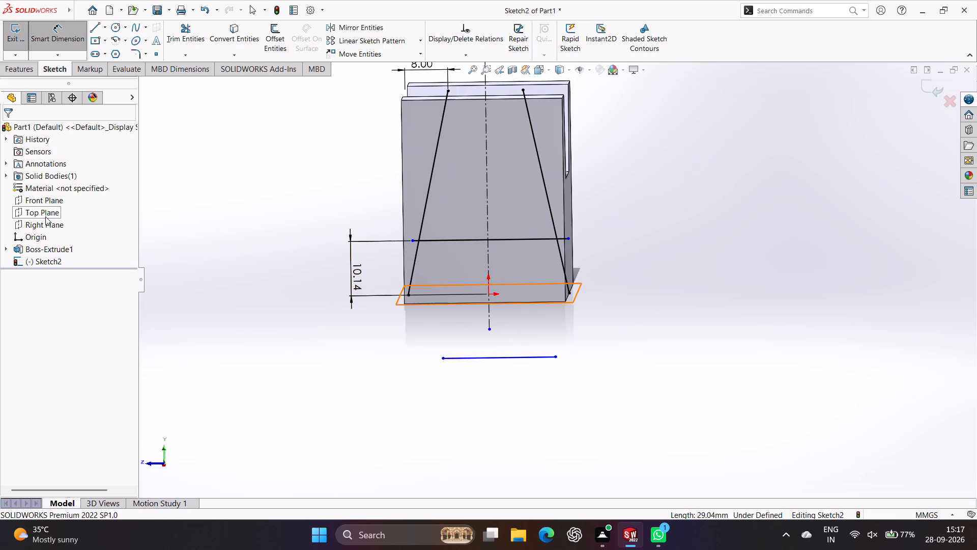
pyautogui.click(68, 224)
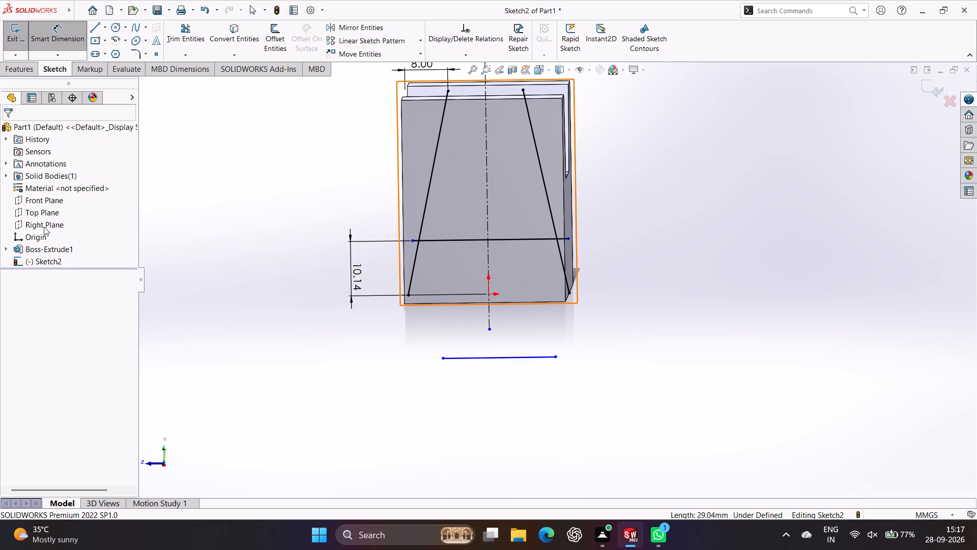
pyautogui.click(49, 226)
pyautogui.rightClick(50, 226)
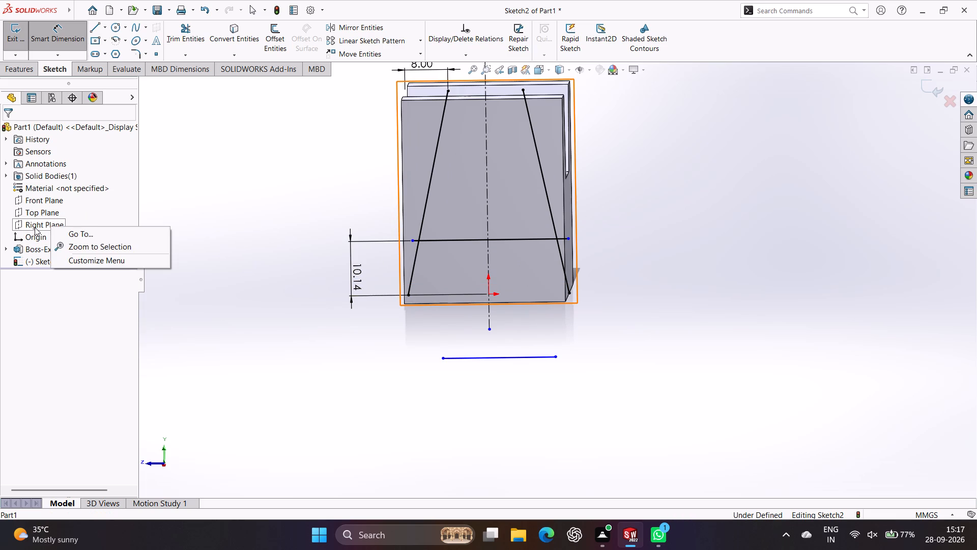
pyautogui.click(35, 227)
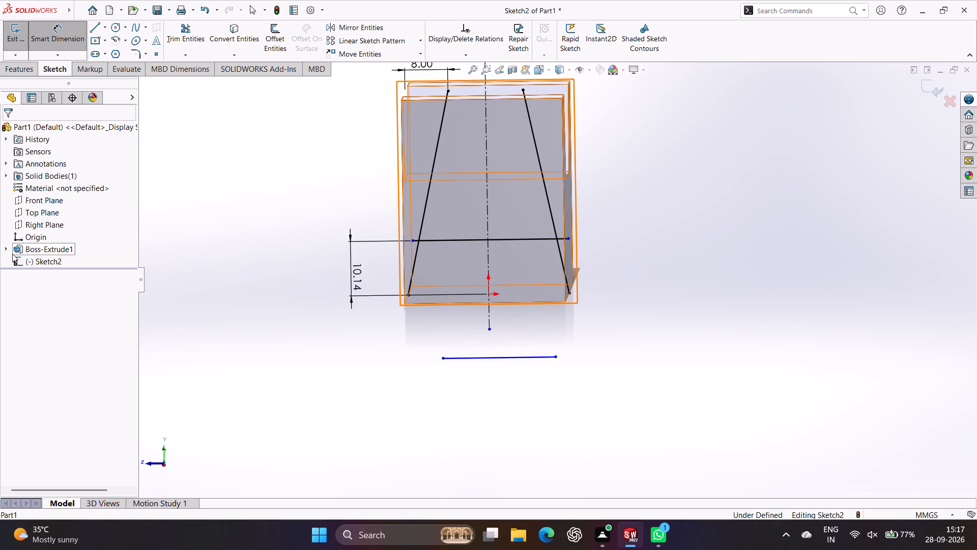
# Undo the recent sketch edits back to the single slanted line, removing both horizontal lines, the height dimension, mirrored line, centerline and 8 mm value.
pyautogui.hotkey('ctrl', 'z')
pyautogui.hotkey('ctrl', 'z')
pyautogui.hotkey('ctrl', 'z')
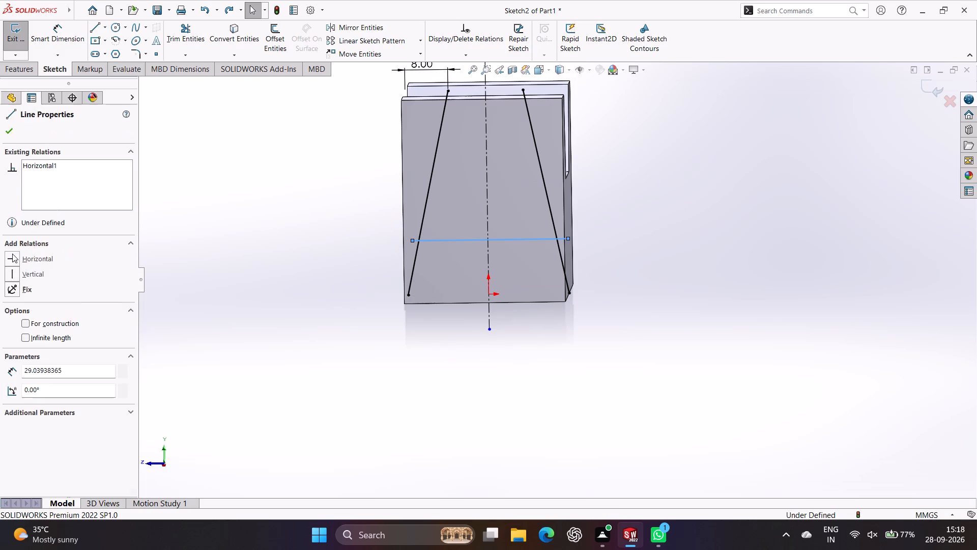
pyautogui.hotkey('ctrl', 'z')
pyautogui.hotkey('ctrl', 'z')
pyautogui.hotkey('ctrl', 'z')
pyautogui.hotkey('ctrl', 'z')
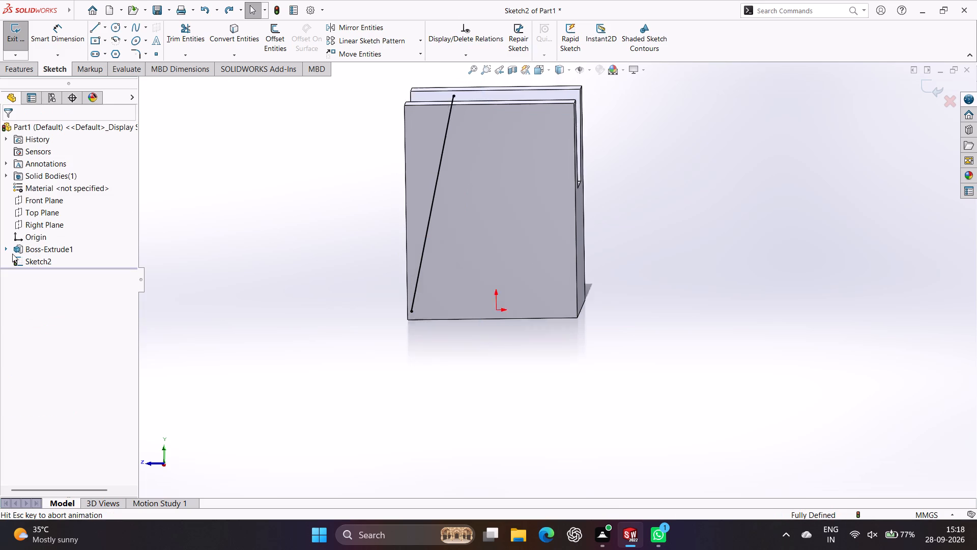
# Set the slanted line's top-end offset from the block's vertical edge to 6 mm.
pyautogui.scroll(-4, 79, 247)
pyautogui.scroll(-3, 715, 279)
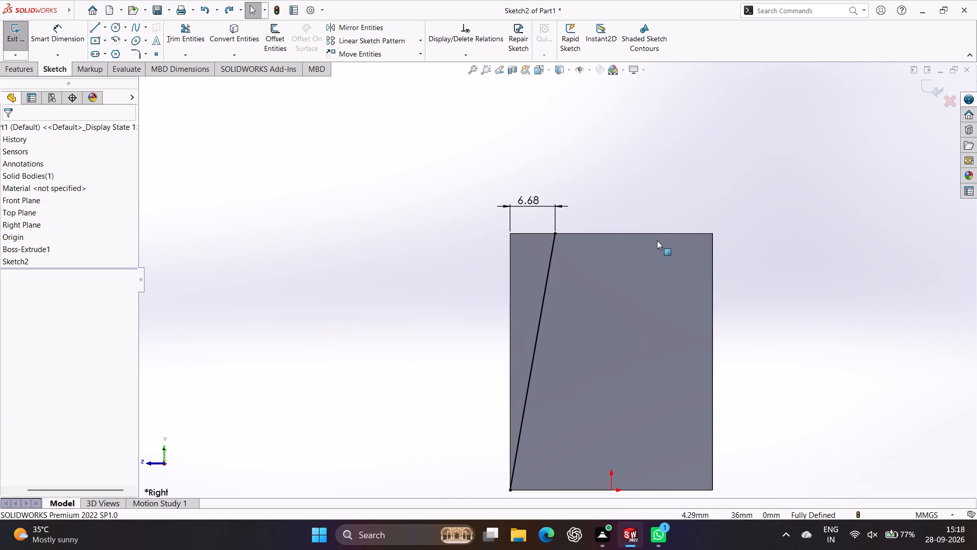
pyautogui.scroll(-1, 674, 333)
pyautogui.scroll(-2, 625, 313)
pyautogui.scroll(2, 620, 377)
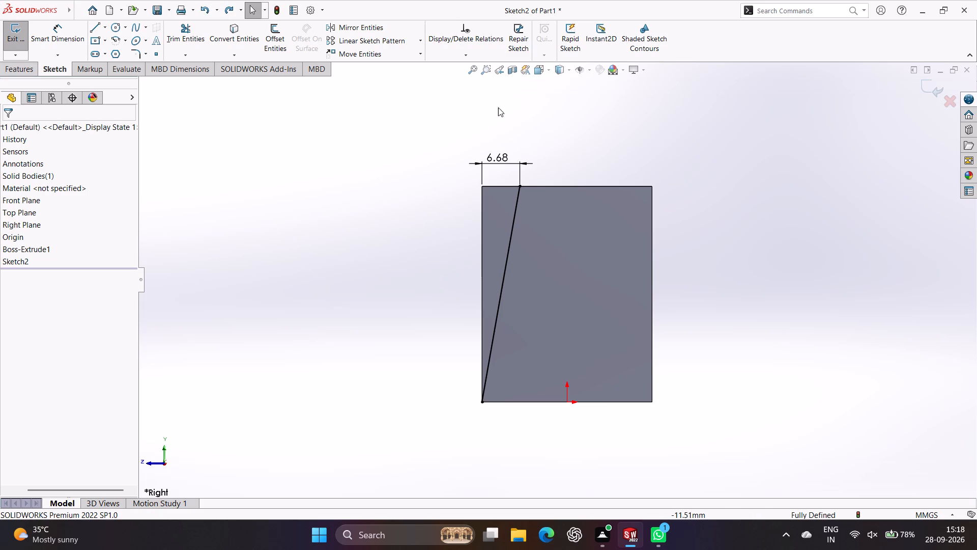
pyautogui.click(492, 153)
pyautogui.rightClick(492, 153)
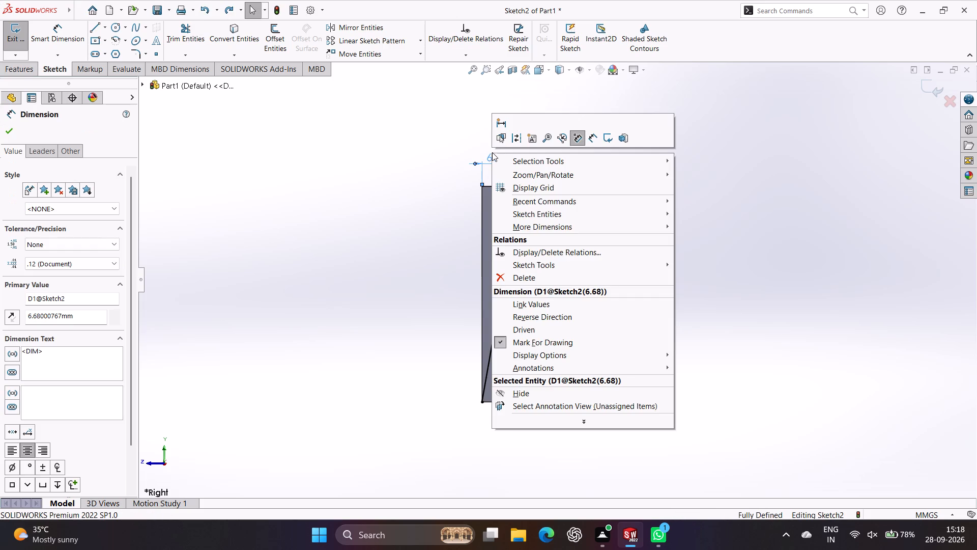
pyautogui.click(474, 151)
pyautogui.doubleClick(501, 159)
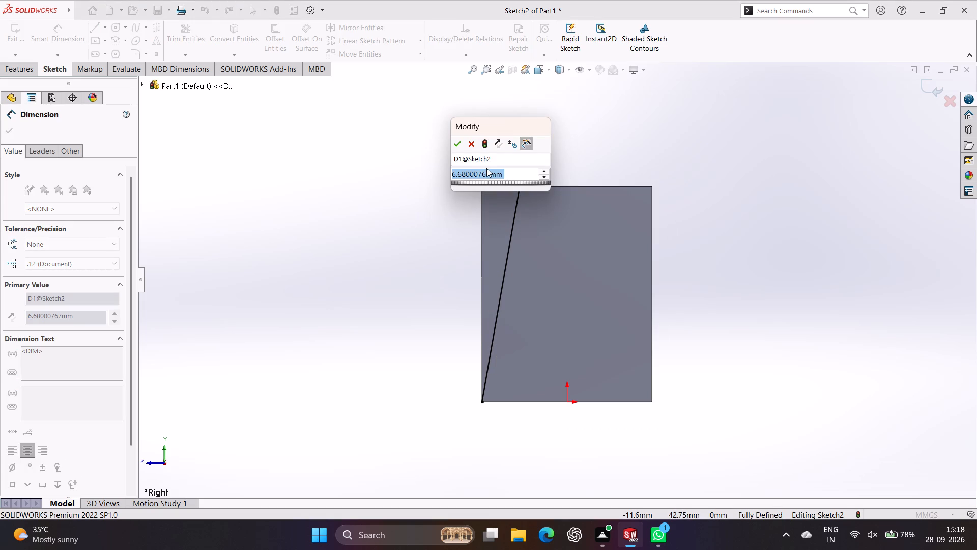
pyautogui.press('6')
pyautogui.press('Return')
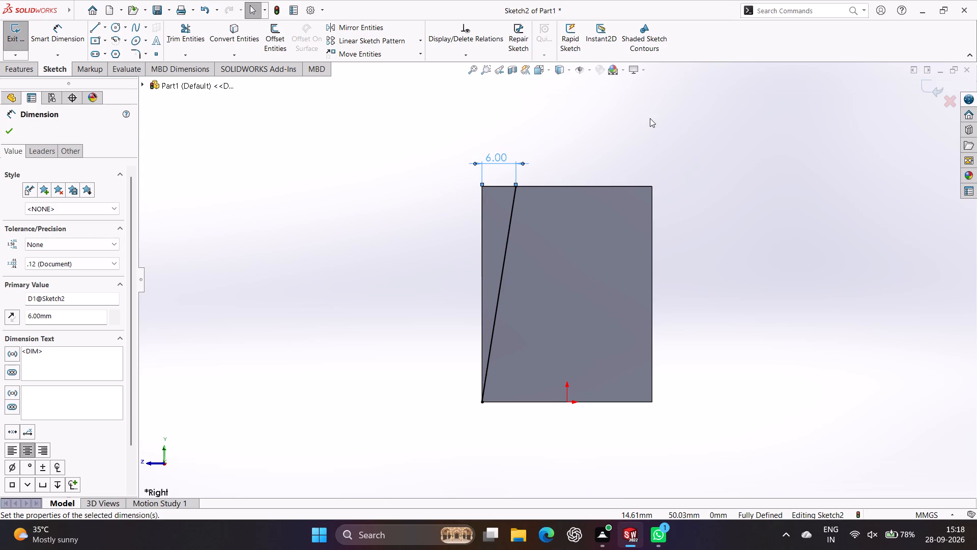
# Set the slanted line's top-end offset from the block's vertical edge to 8 mm.
pyautogui.doubleClick(500, 162)
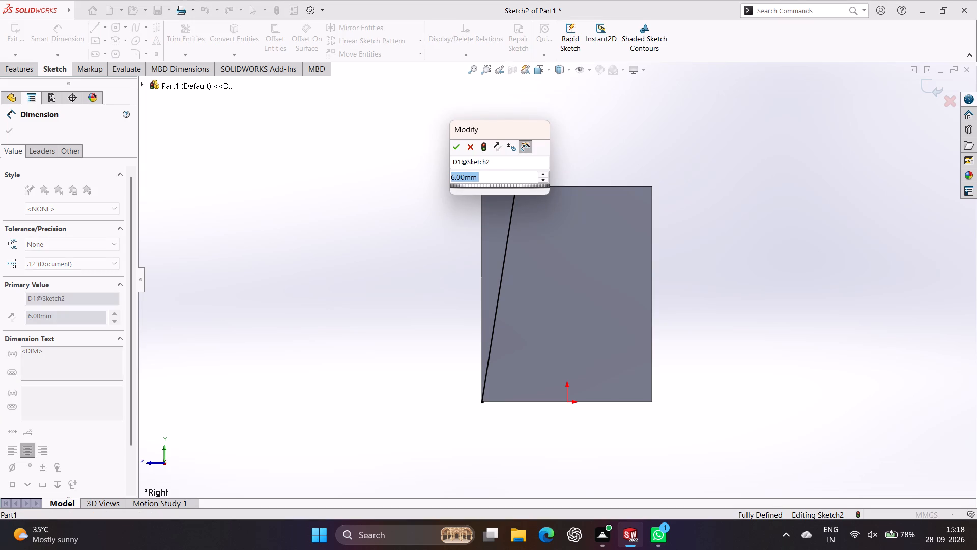
pyautogui.press('8')
pyautogui.press('Return')
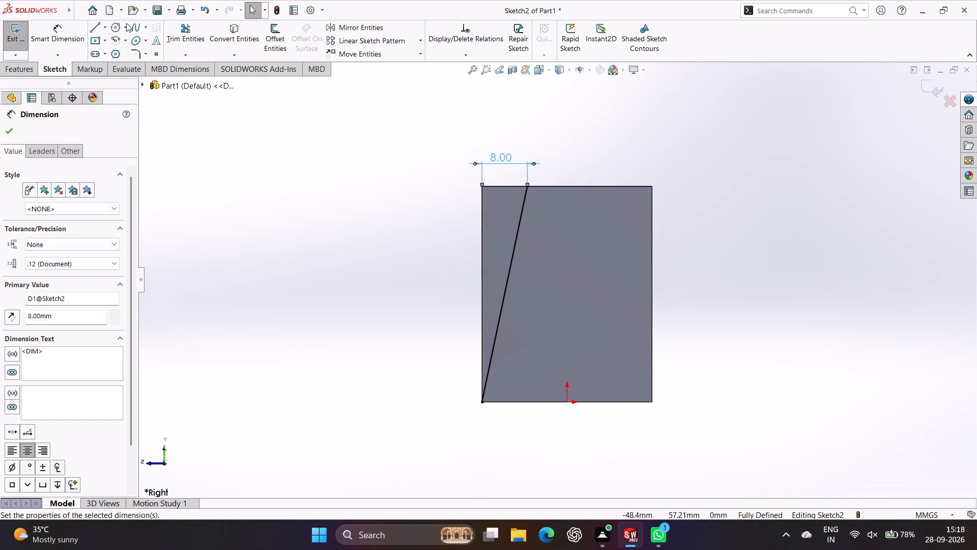
# Sketch a vertical centerline about 57 mm long through the origin, extending past the block's top and bottom edges.
pyautogui.click(105, 29)
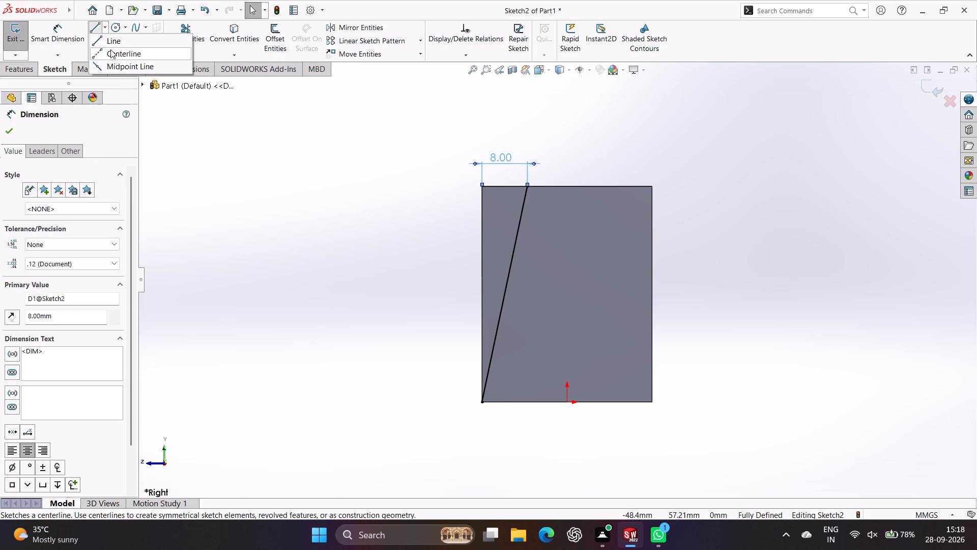
pyautogui.click(112, 50)
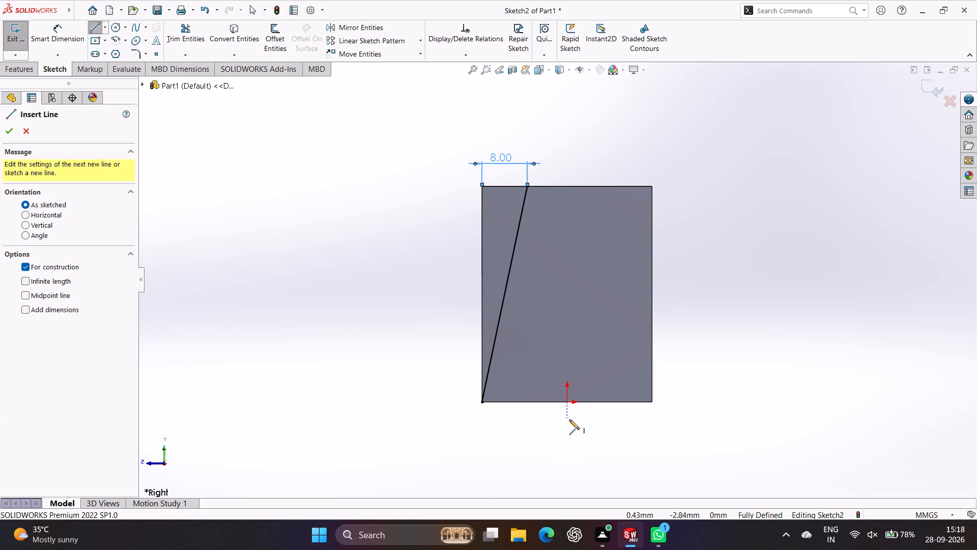
pyautogui.click(570, 438)
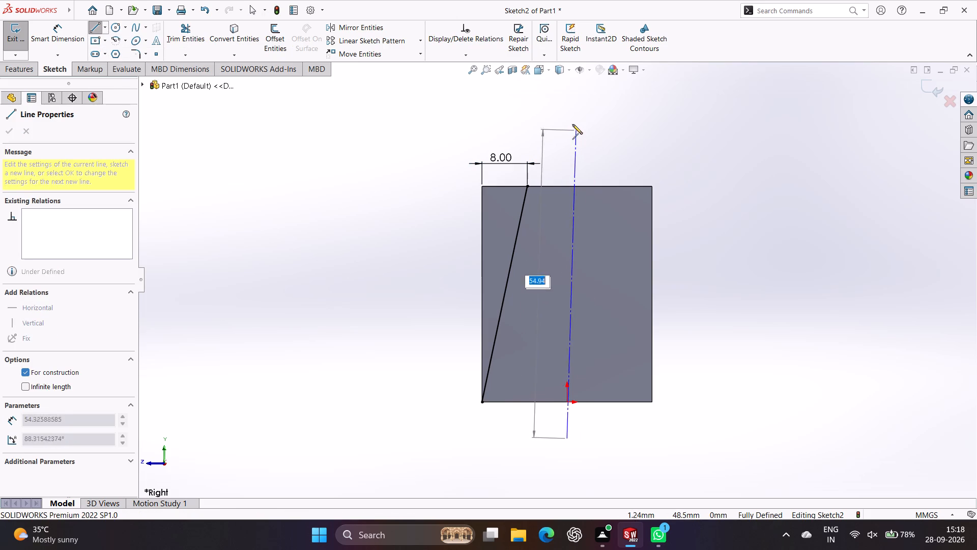
pyautogui.click(567, 115)
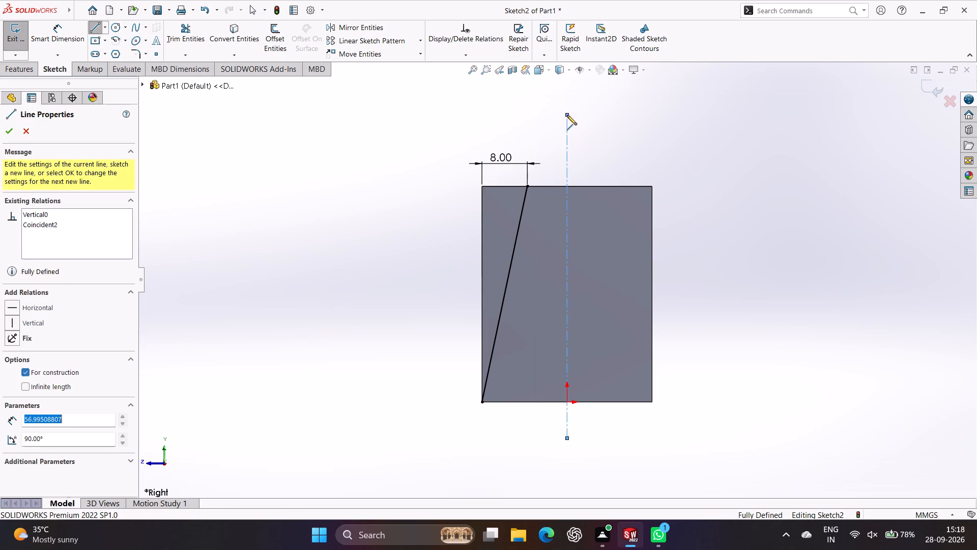
pyautogui.press('Escape')
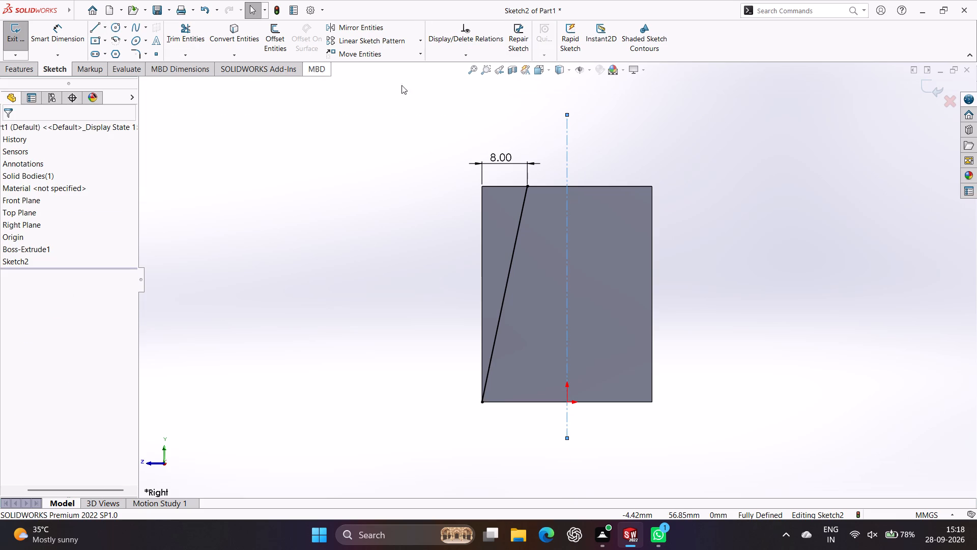
# Mirror the slanted line about the vertical centerline, keeping the original as a copy.
pyautogui.click(380, 29)
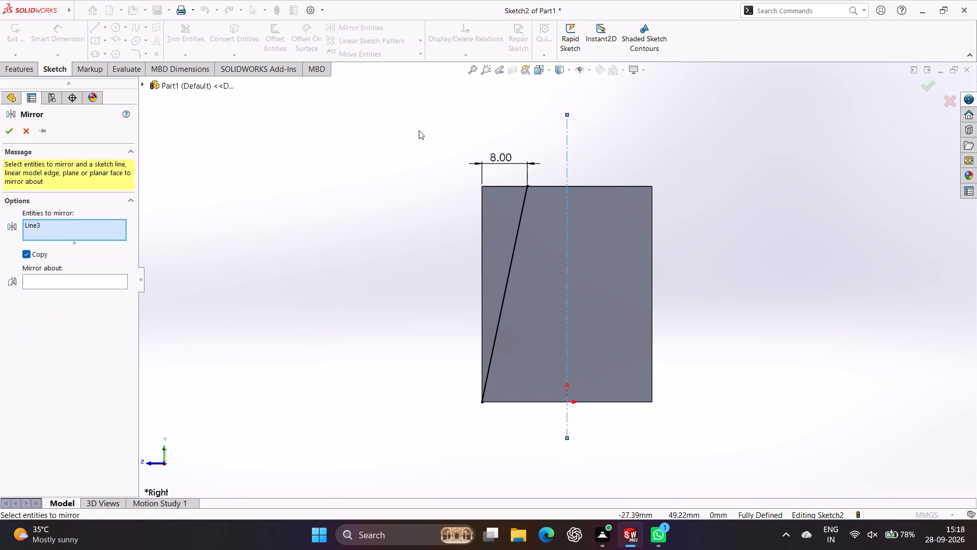
pyautogui.click(520, 224)
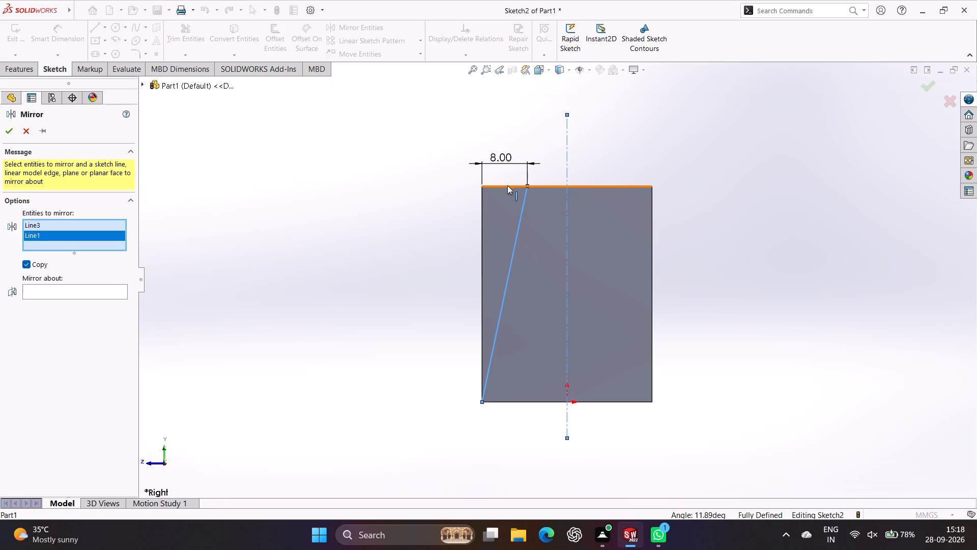
pyautogui.click(507, 185)
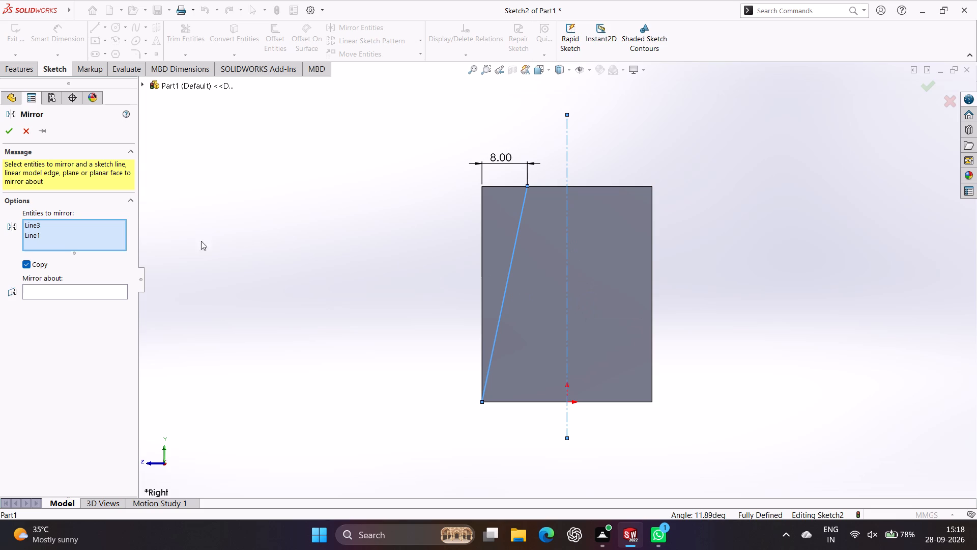
pyautogui.click(56, 295)
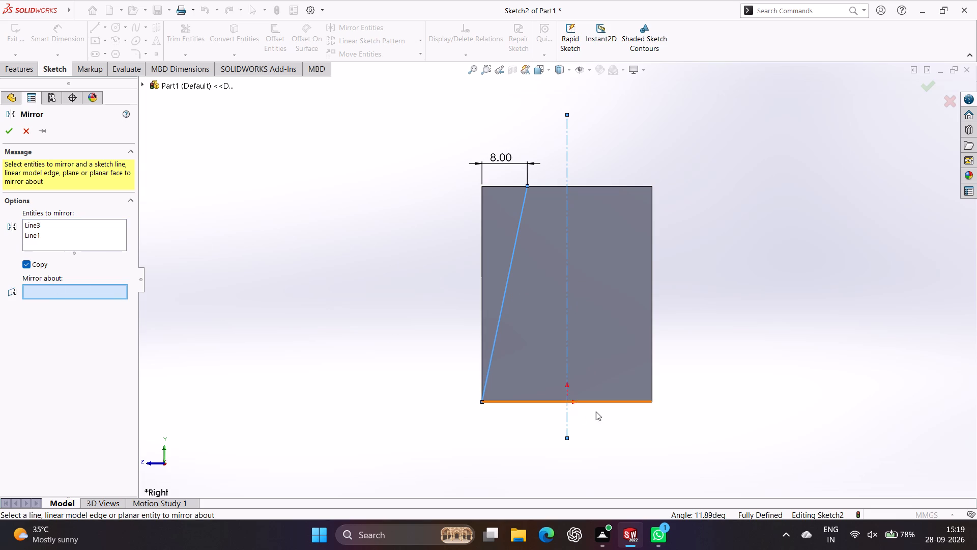
pyautogui.click(565, 315)
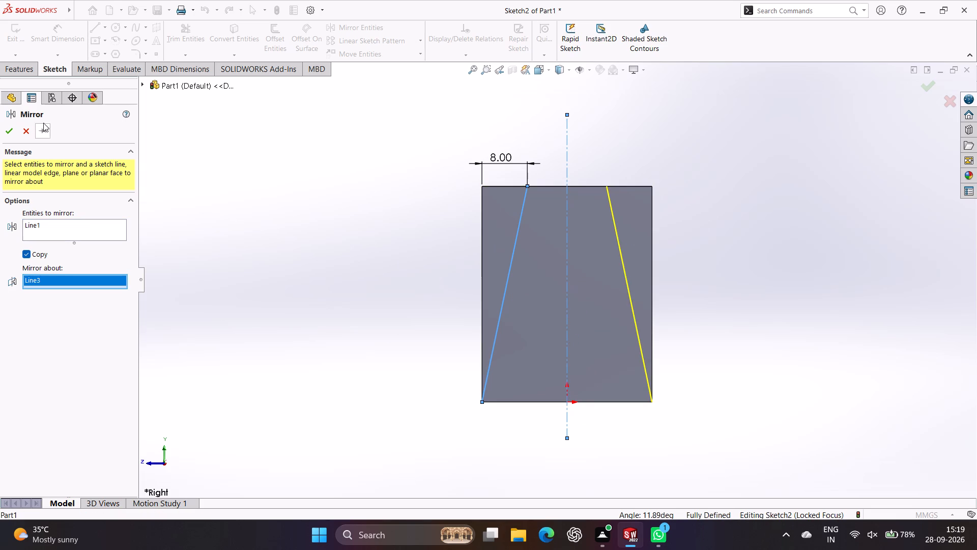
pyautogui.click(7, 130)
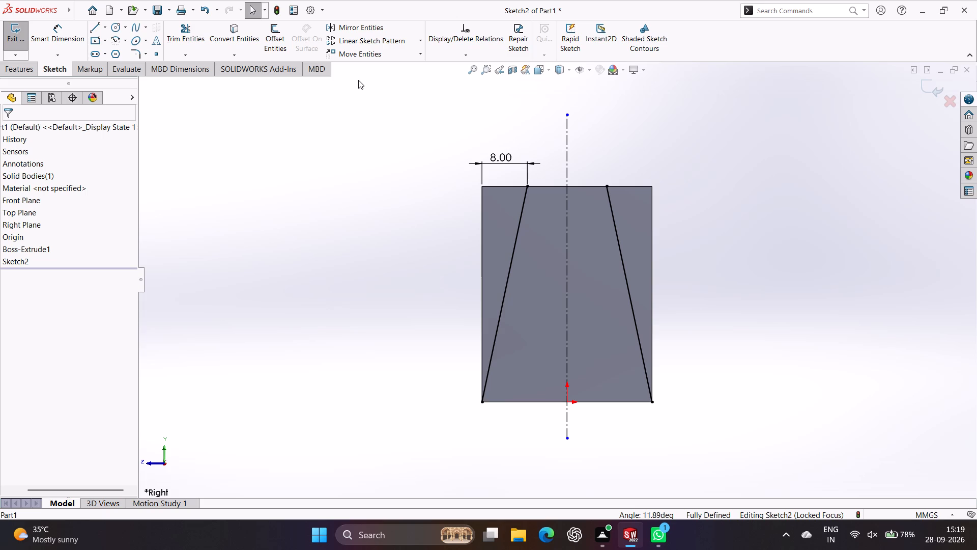
# Sketch a center rectangle centred on the origin, 23 mm high and 24 mm wide.
pyautogui.click(103, 42)
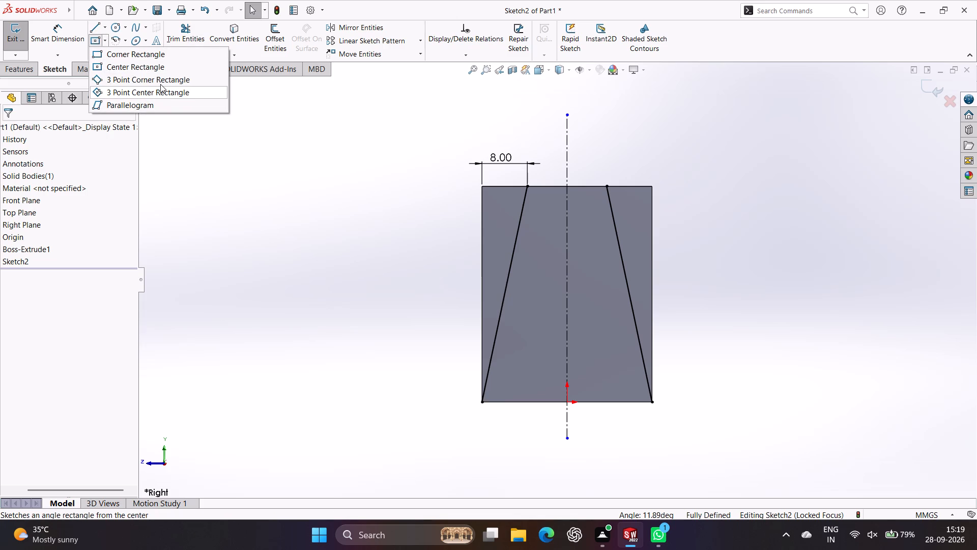
pyautogui.click(155, 70)
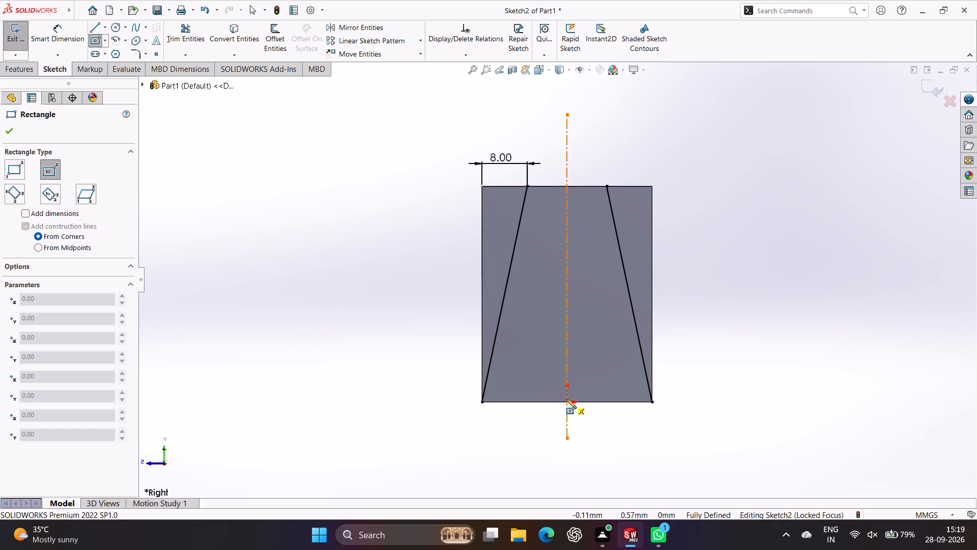
pyautogui.scroll(1, 563, 406)
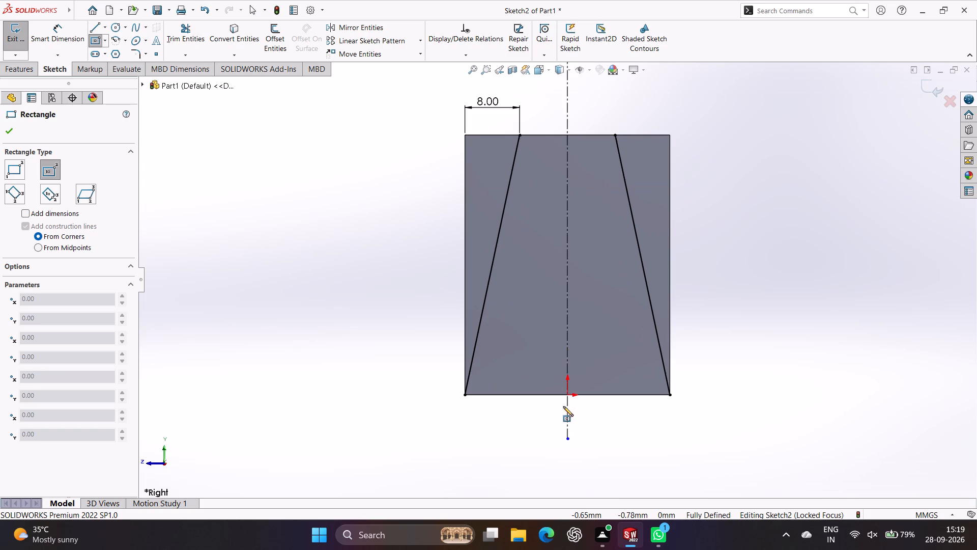
pyautogui.click(567, 395)
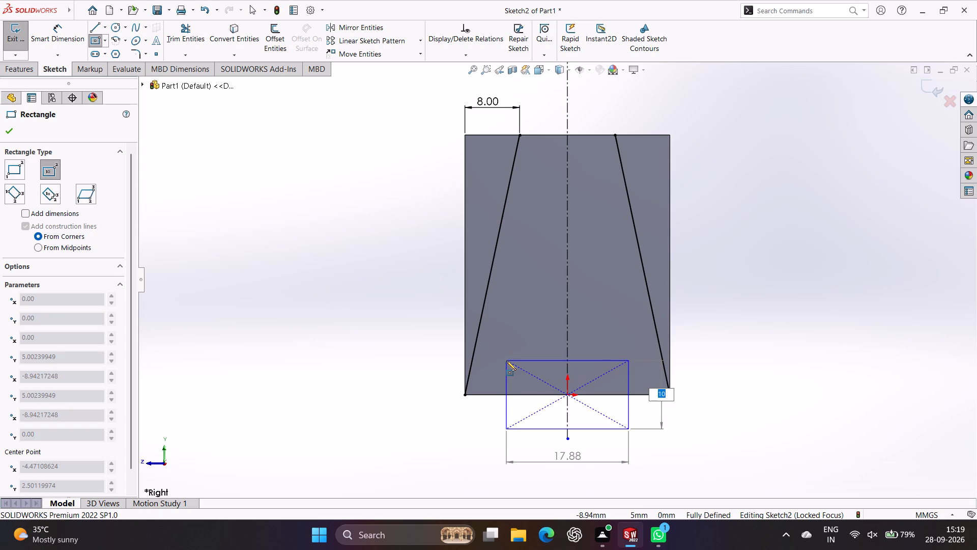
pyautogui.write('23')
pyautogui.press('Return')
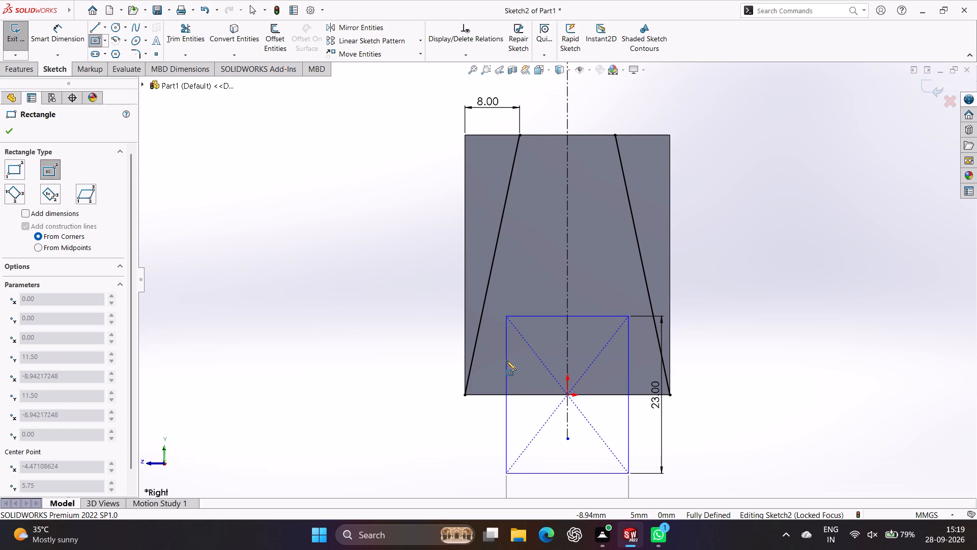
pyautogui.scroll(-1, 506, 361)
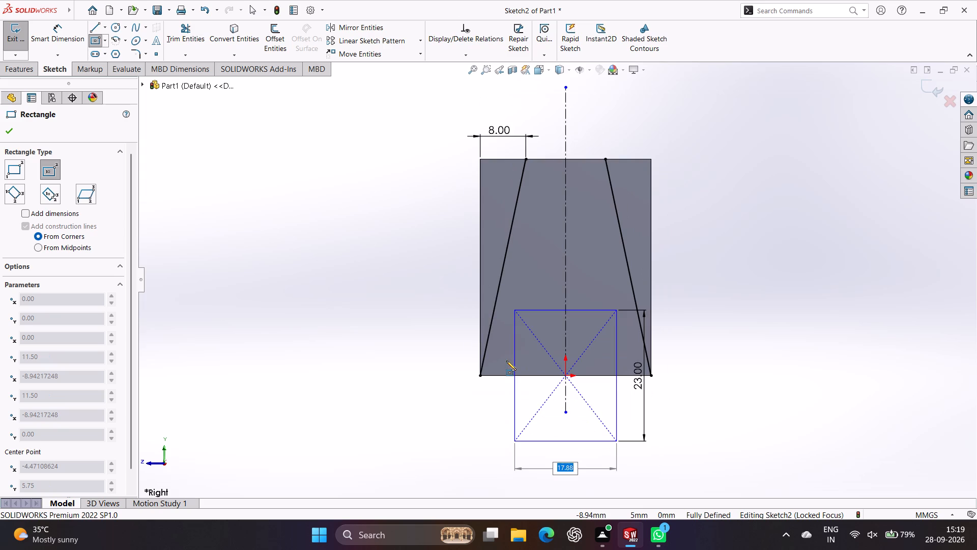
pyautogui.write('24')
pyautogui.press('Return')
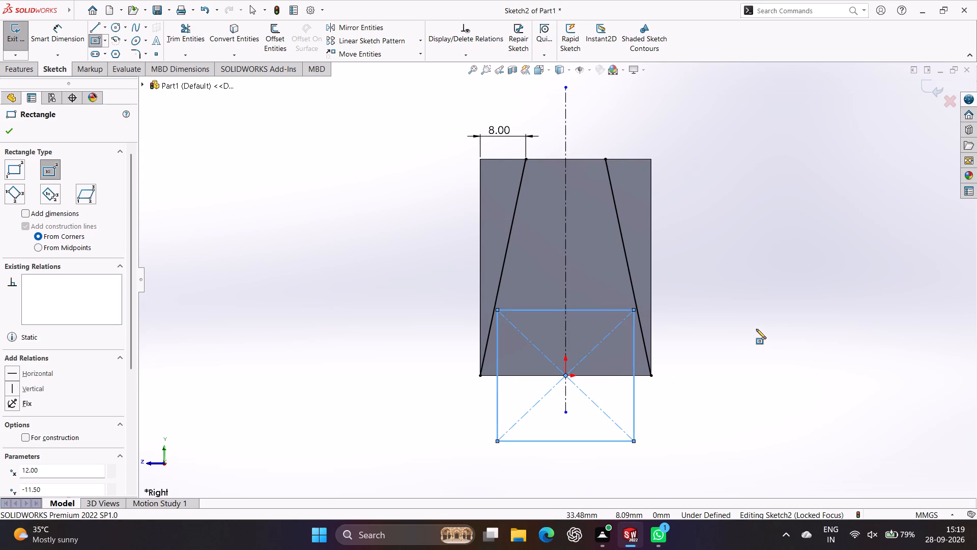
pyautogui.click(11, 125)
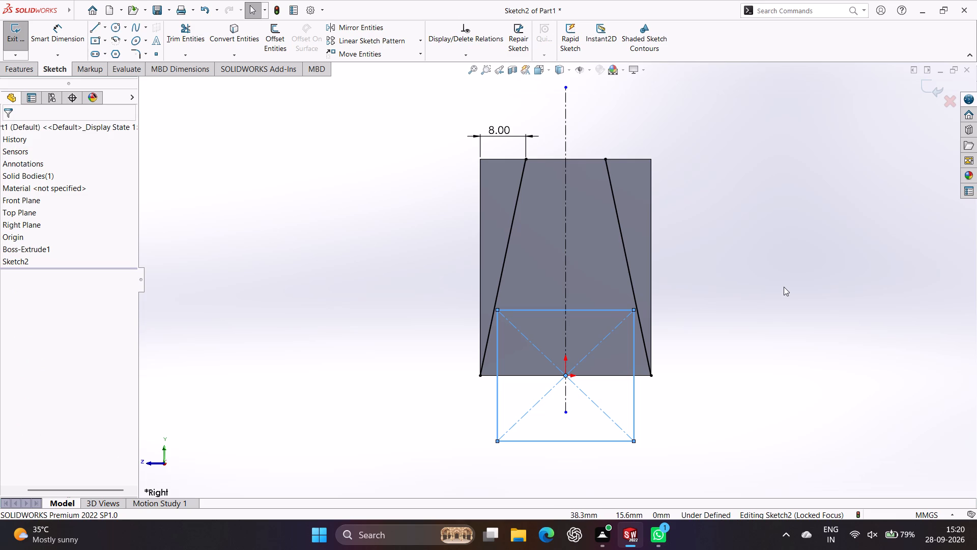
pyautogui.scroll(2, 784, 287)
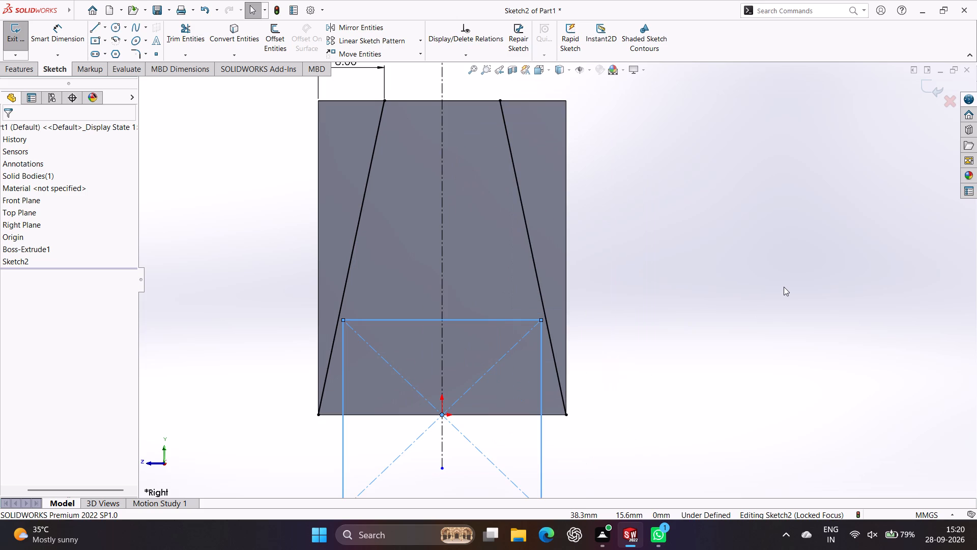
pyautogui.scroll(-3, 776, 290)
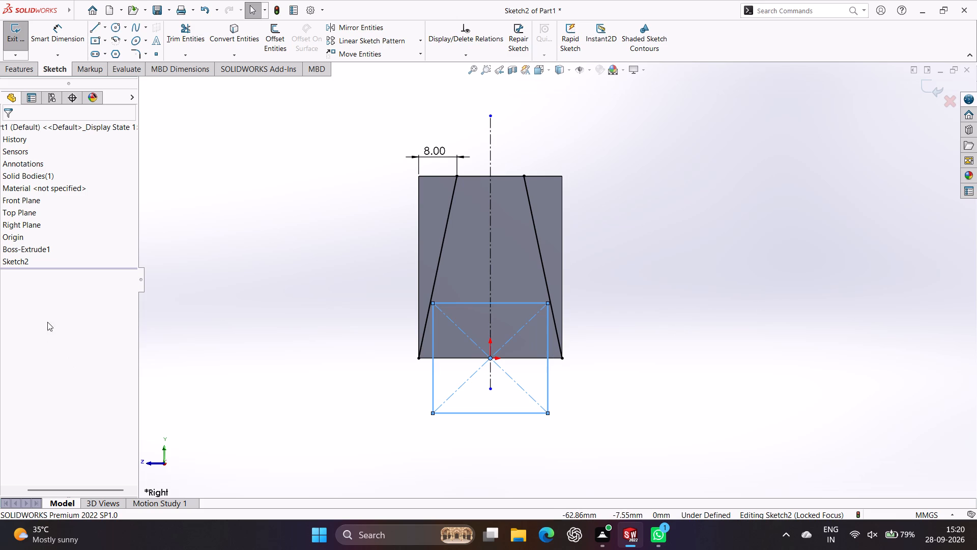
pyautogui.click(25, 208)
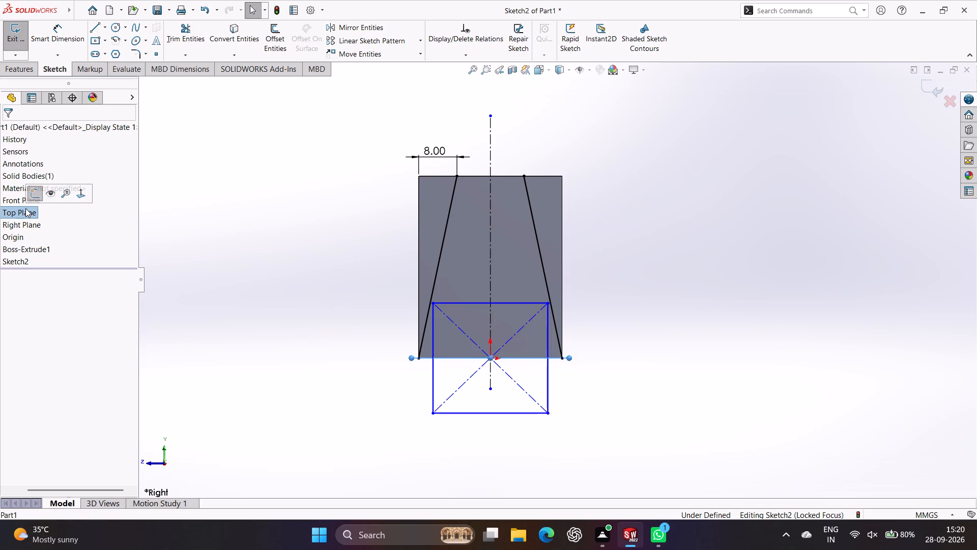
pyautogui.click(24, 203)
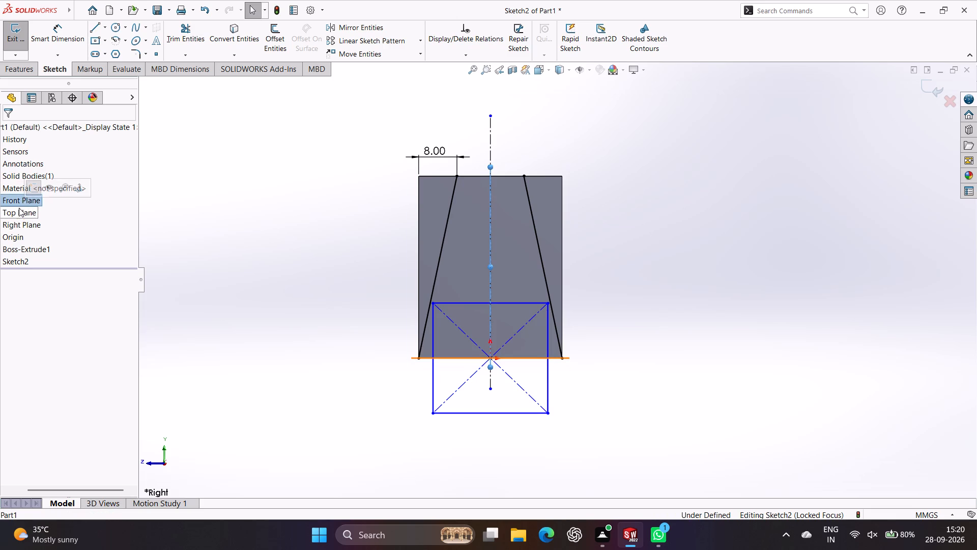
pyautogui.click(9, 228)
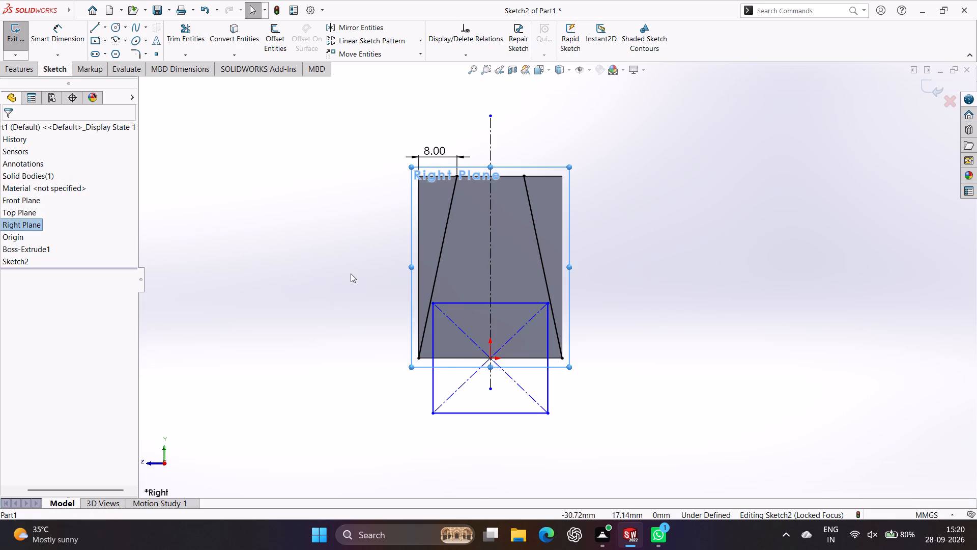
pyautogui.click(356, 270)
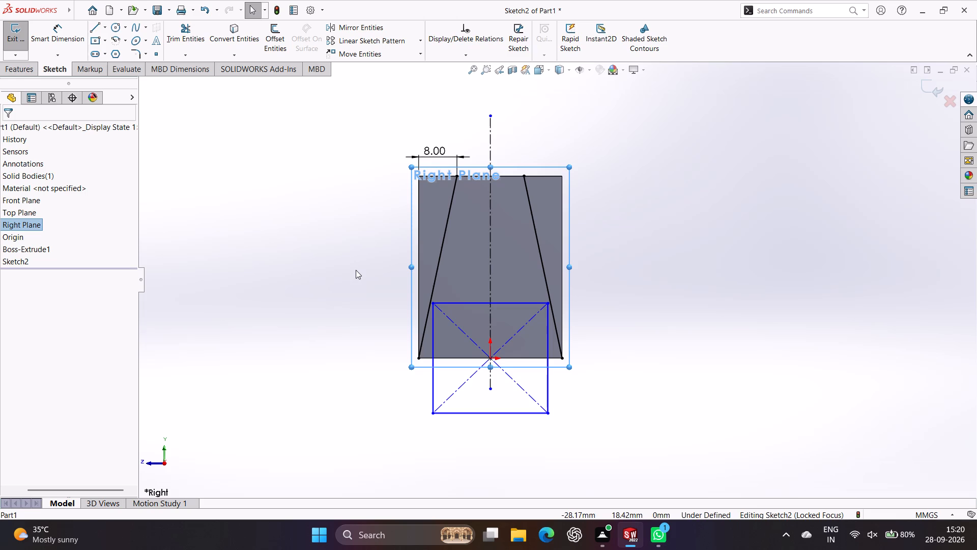
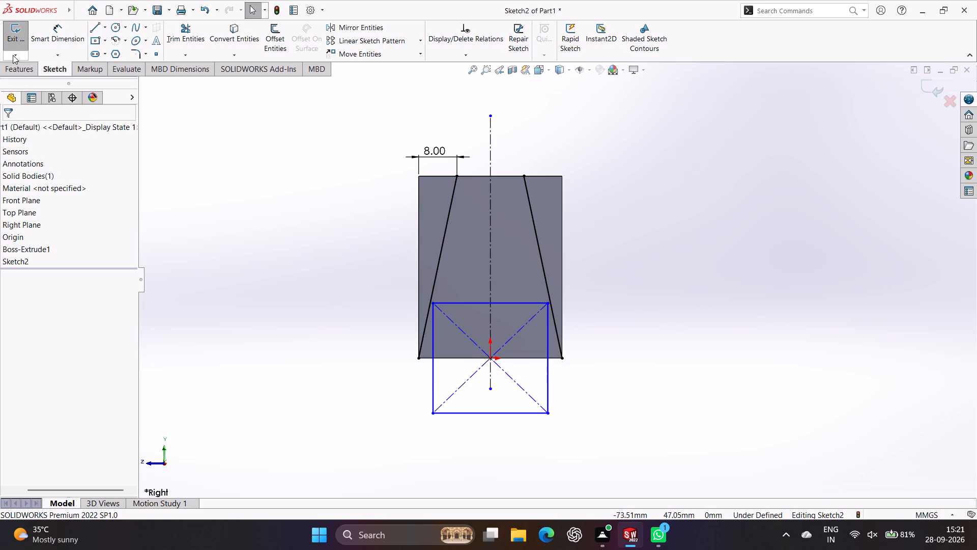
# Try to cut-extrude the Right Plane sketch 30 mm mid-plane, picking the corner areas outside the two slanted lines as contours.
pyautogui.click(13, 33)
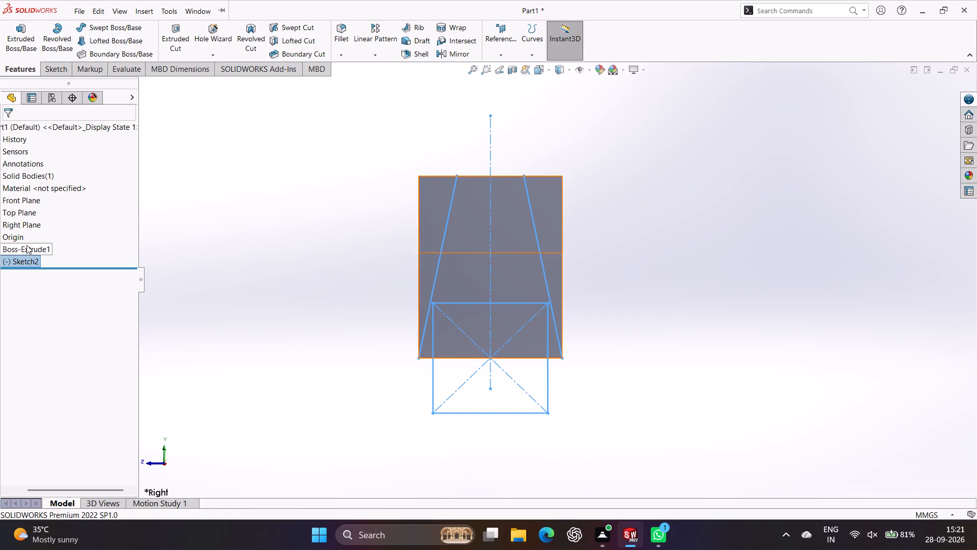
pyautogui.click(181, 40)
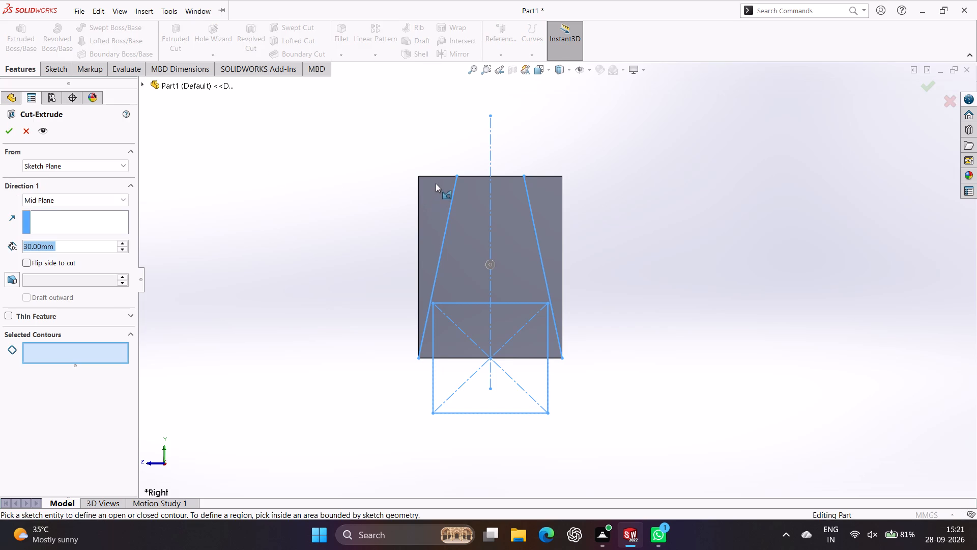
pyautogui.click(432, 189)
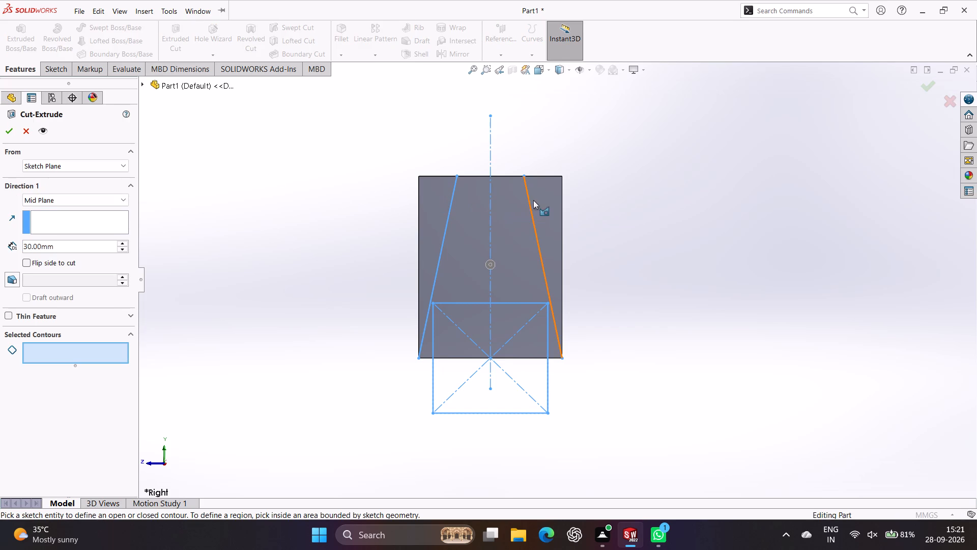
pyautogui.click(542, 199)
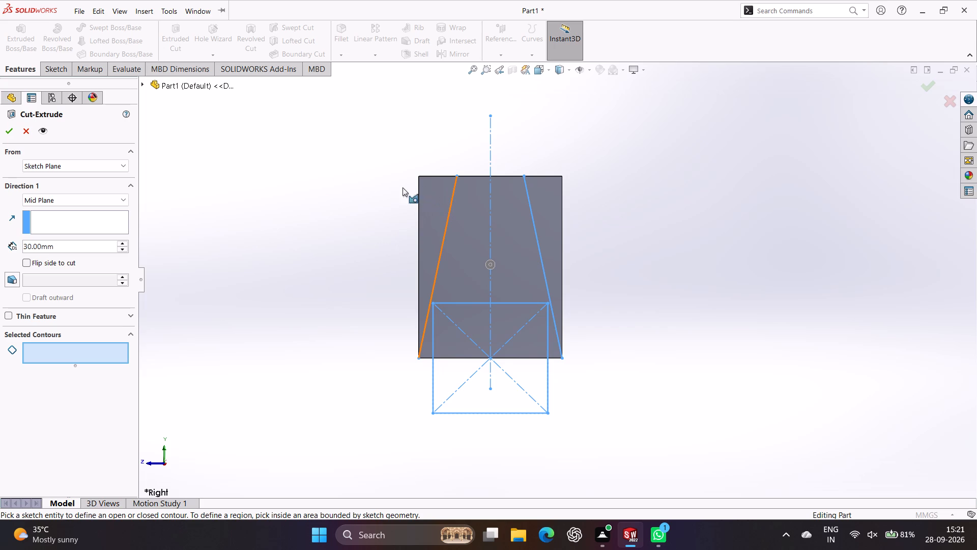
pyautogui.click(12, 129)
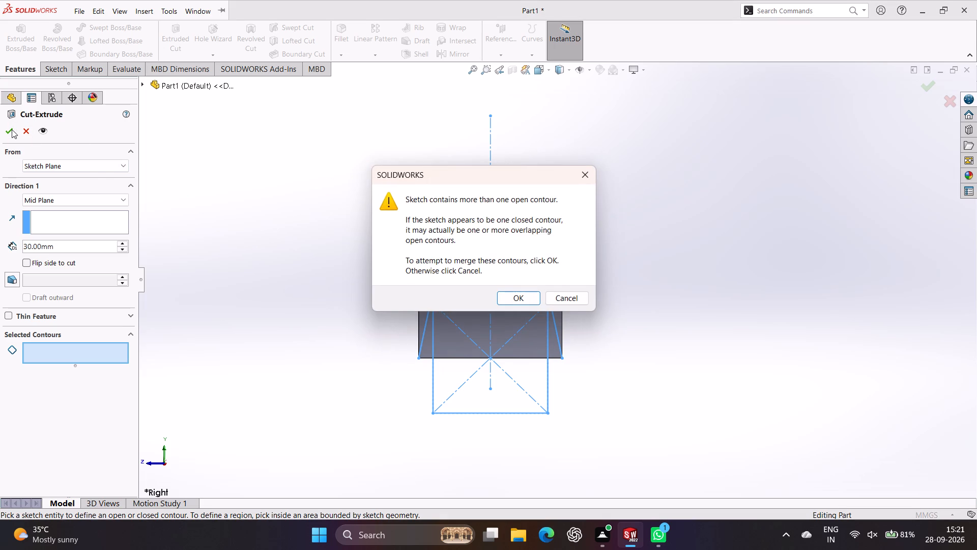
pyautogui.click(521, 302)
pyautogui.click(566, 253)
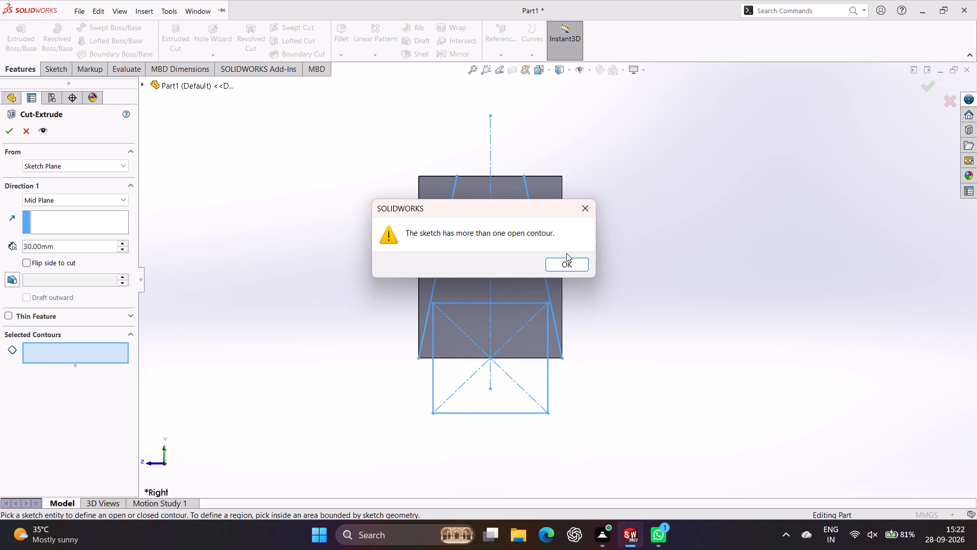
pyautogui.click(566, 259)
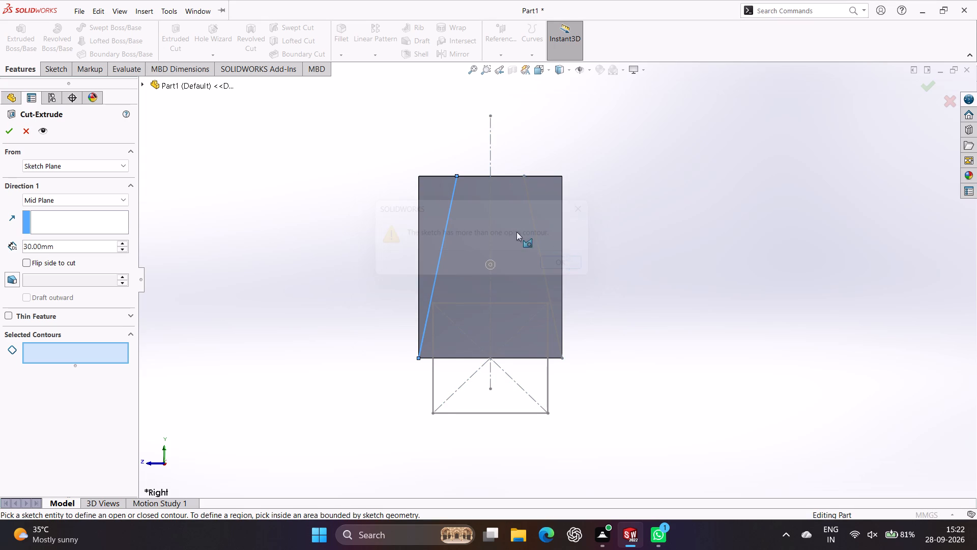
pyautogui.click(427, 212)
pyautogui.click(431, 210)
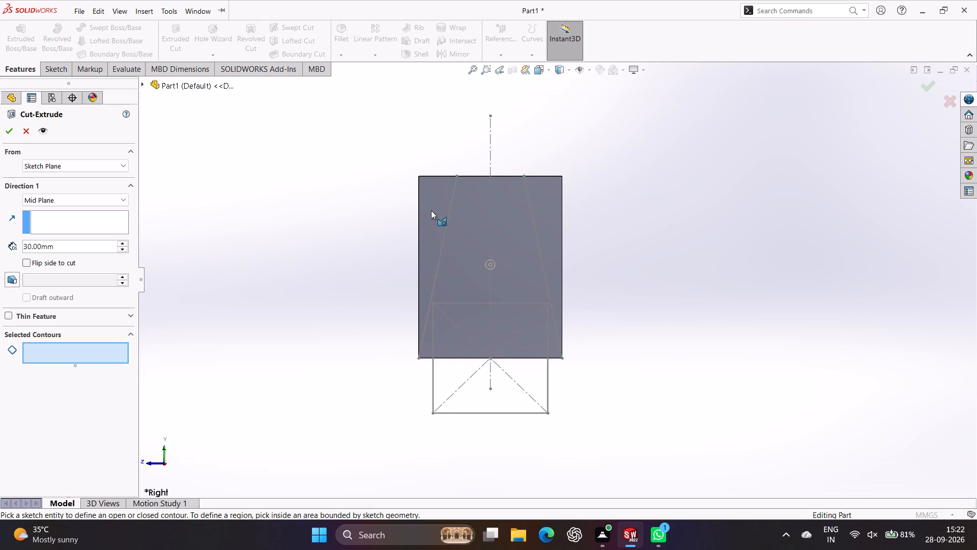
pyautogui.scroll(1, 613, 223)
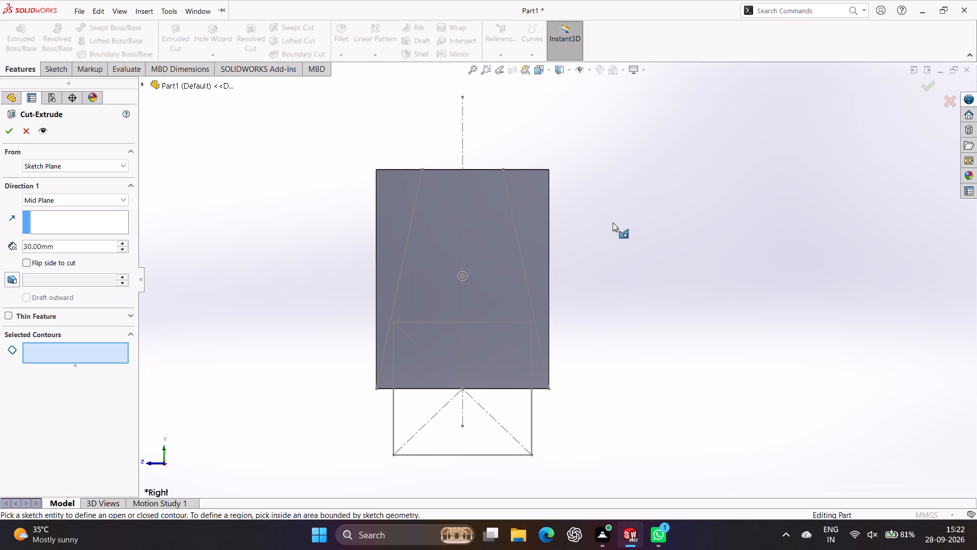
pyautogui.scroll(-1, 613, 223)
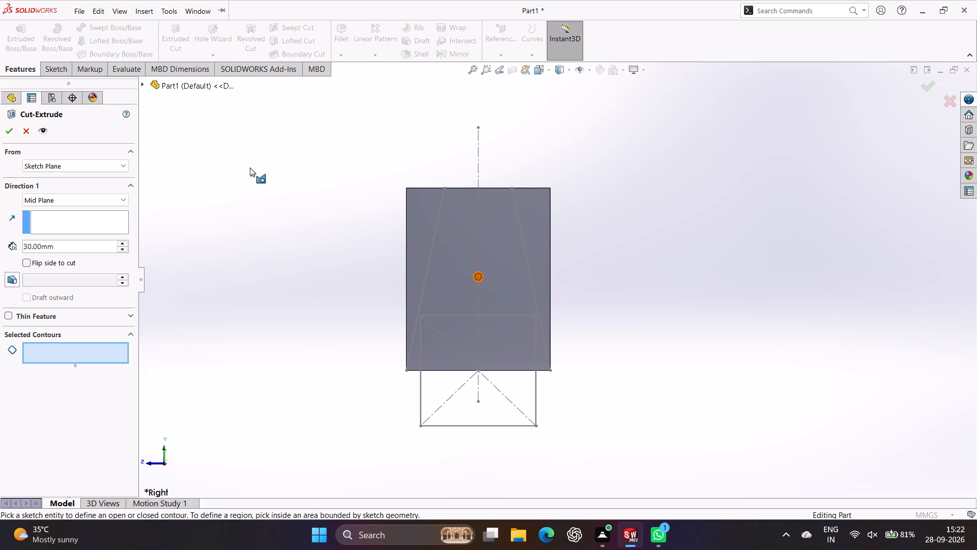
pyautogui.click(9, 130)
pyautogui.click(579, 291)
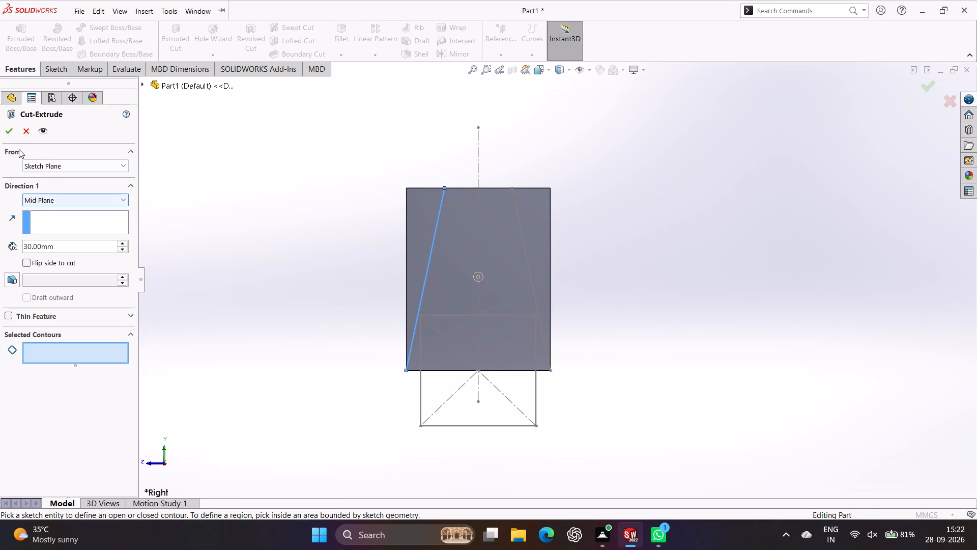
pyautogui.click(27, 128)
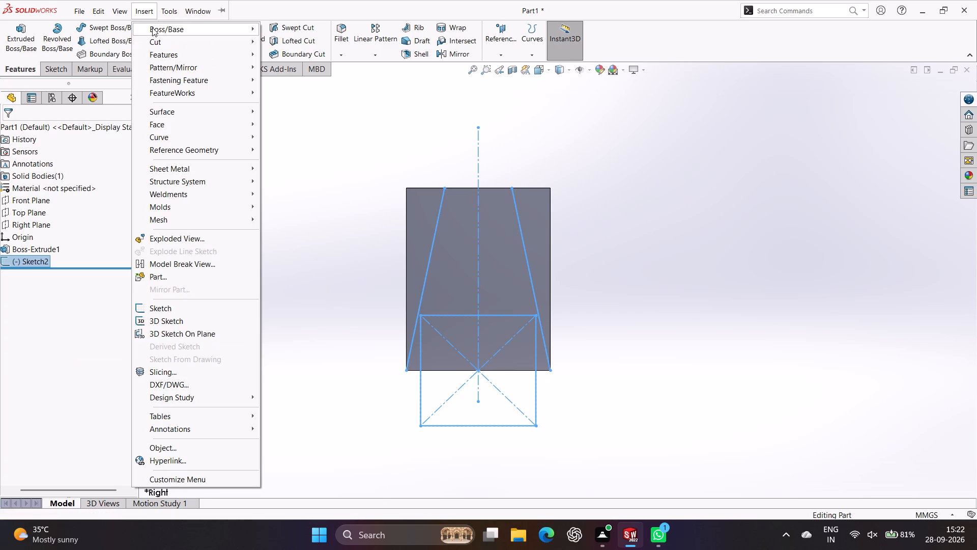
# Examine the notched block and its taper sketch from the front, top and right standard views.
pyautogui.click(313, 176)
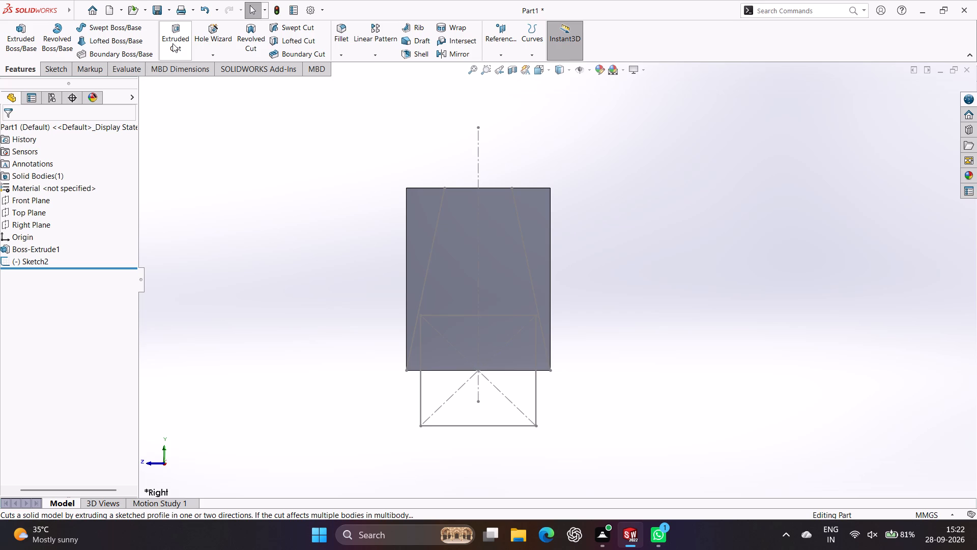
pyautogui.click(151, 463)
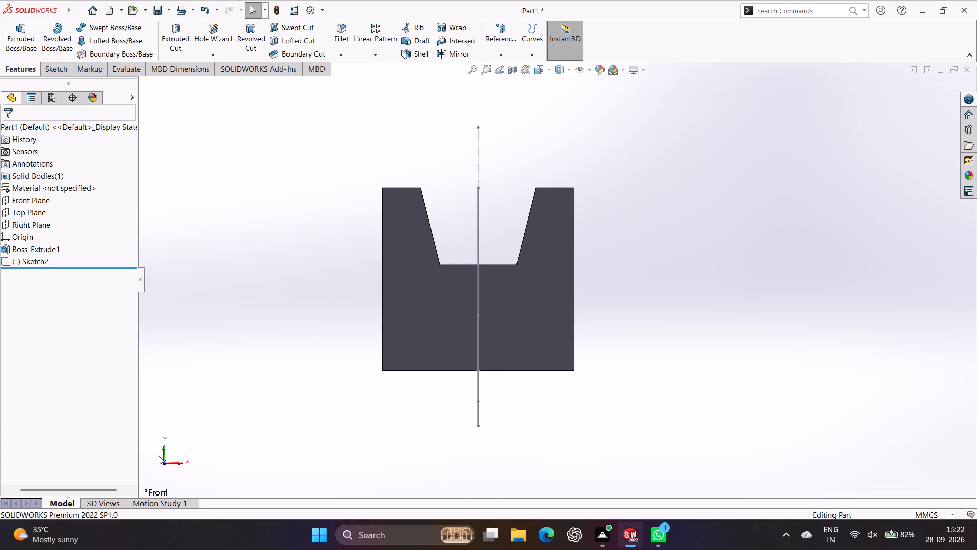
pyautogui.click(164, 450)
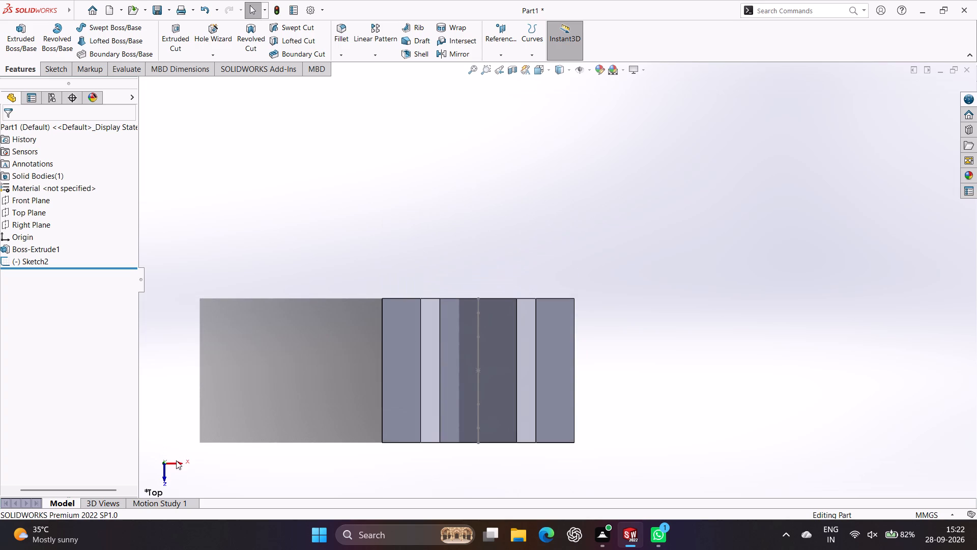
pyautogui.click(179, 464)
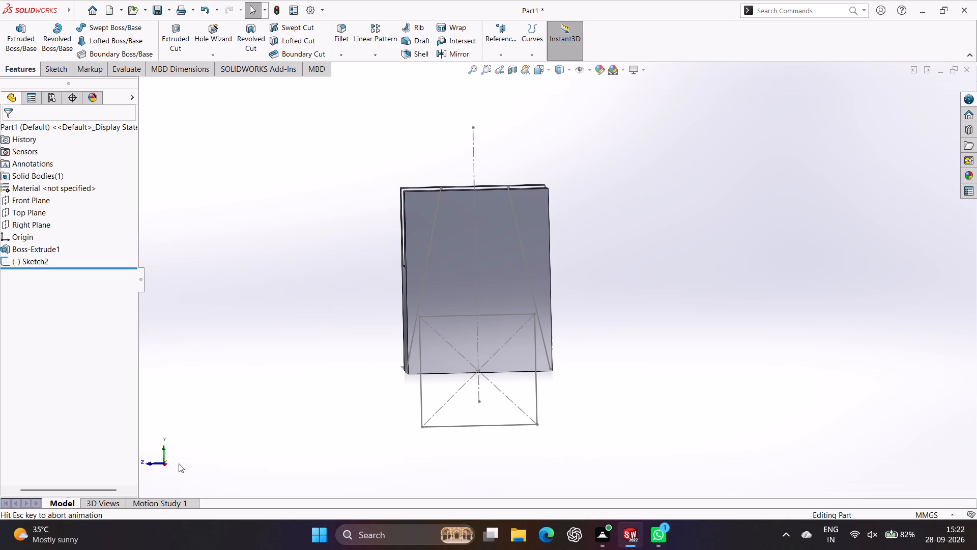
pyautogui.click(155, 463)
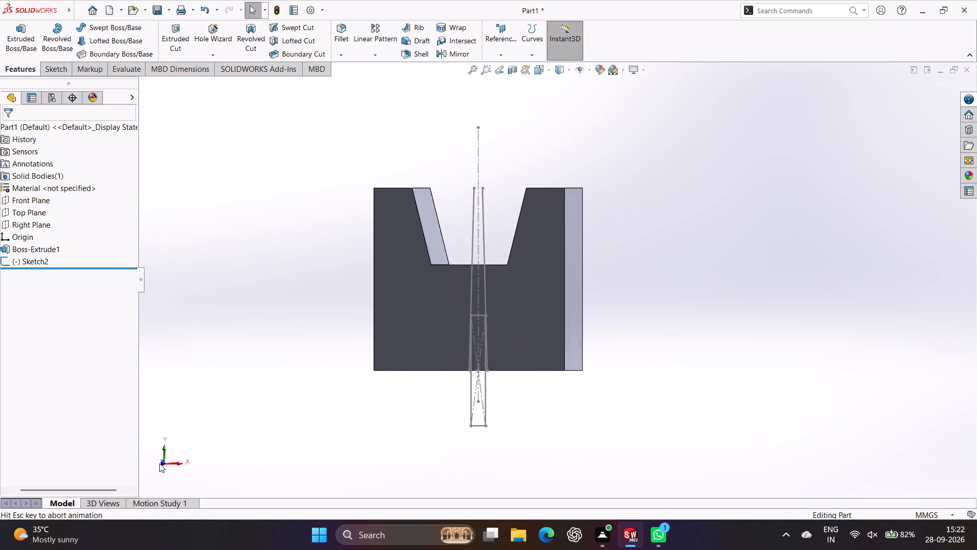
pyautogui.click(181, 462)
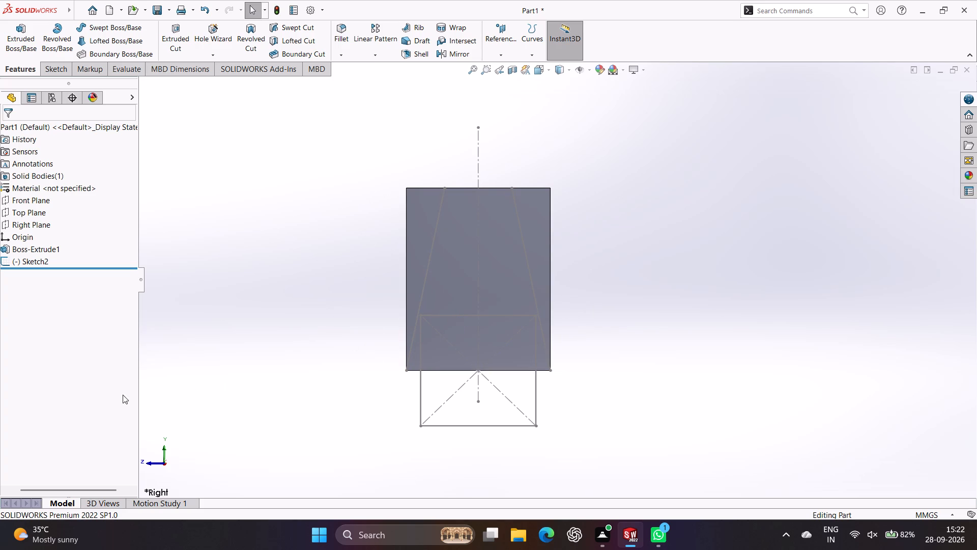
pyautogui.click(148, 459)
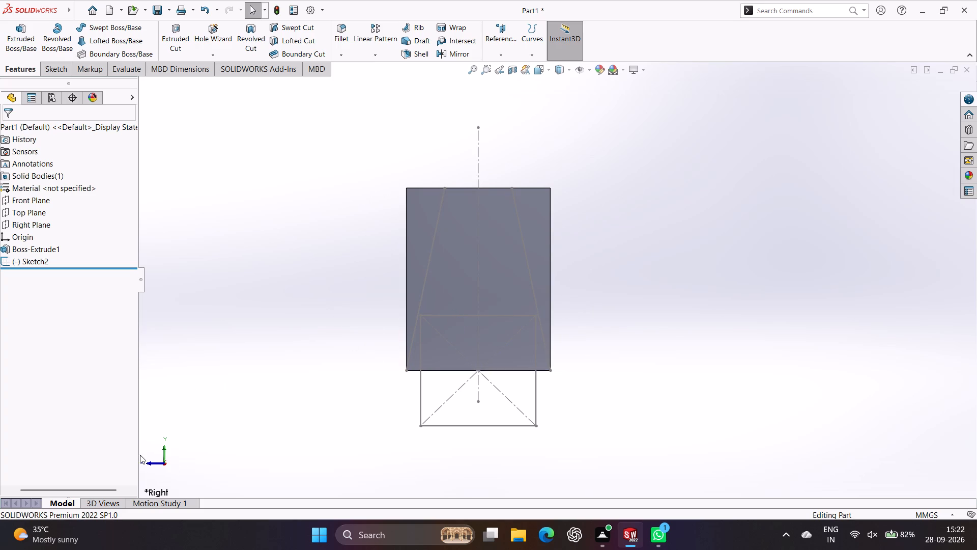
pyautogui.click(148, 462)
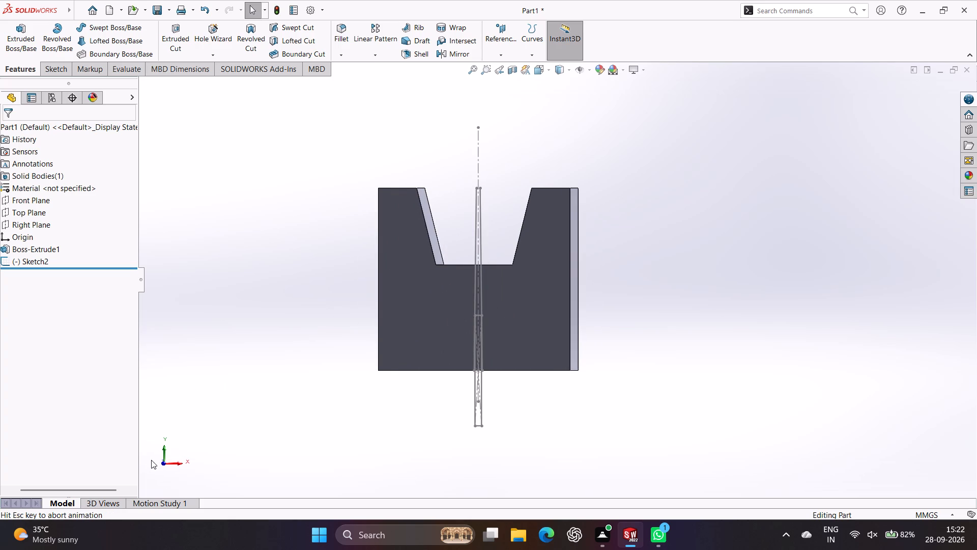
pyautogui.click(164, 446)
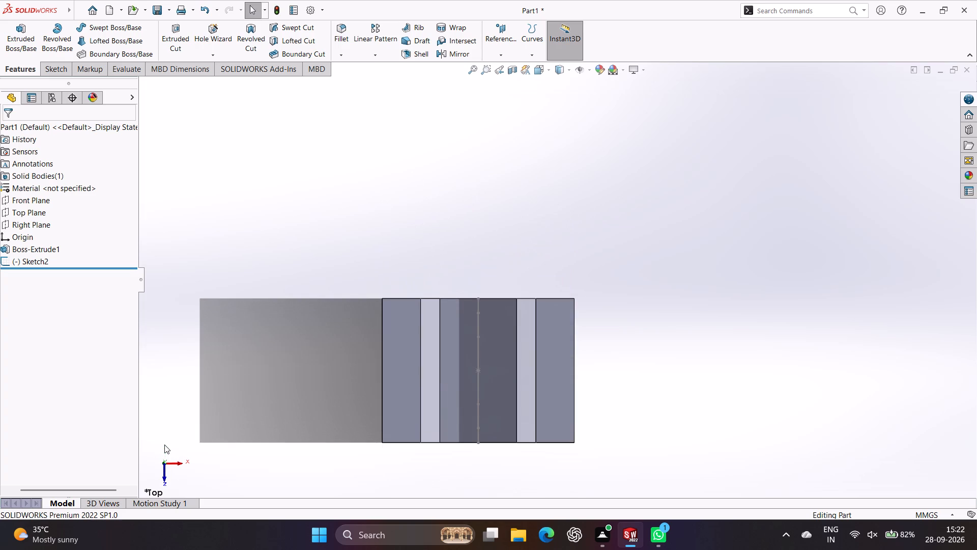
pyautogui.click(178, 461)
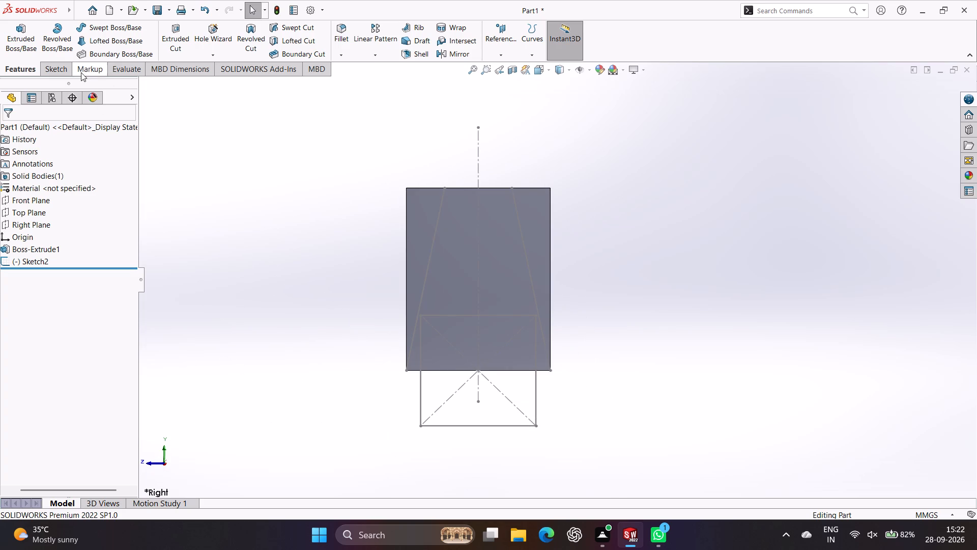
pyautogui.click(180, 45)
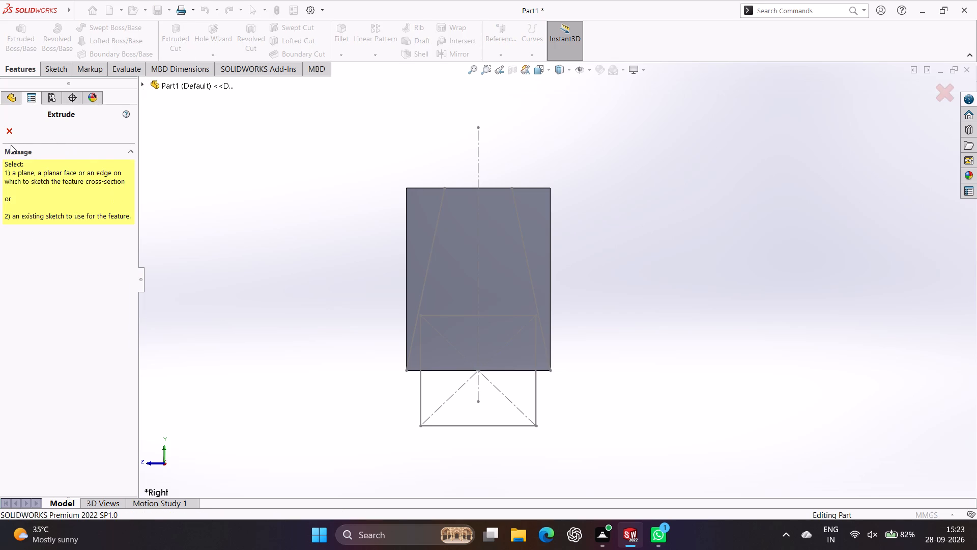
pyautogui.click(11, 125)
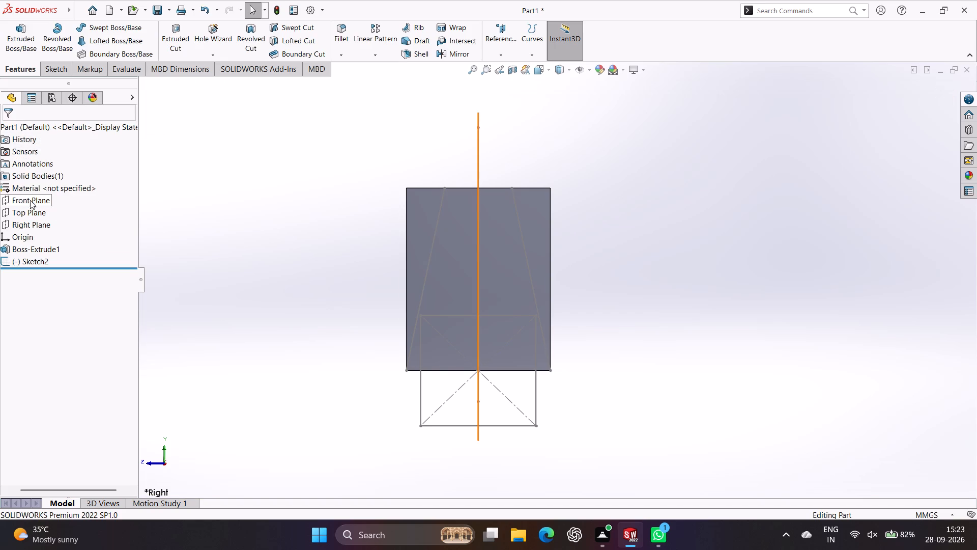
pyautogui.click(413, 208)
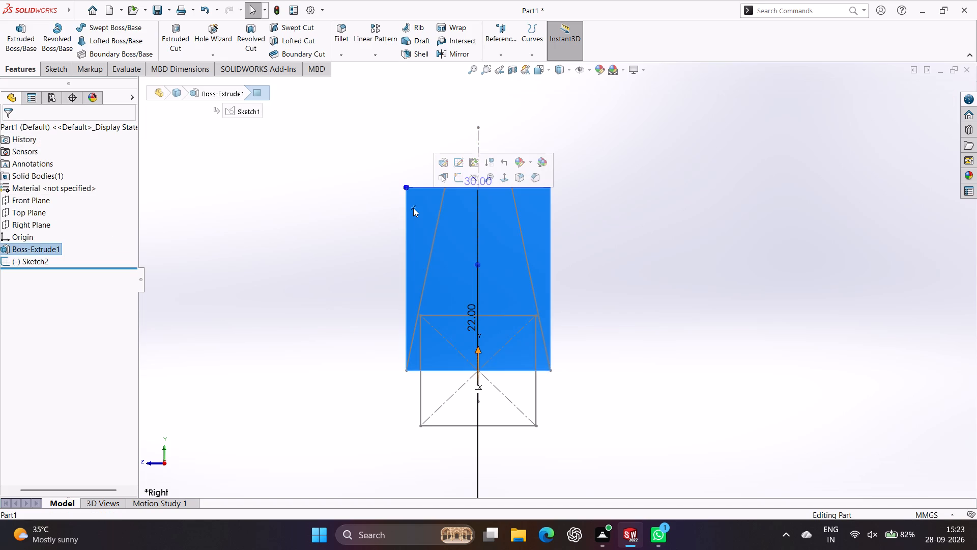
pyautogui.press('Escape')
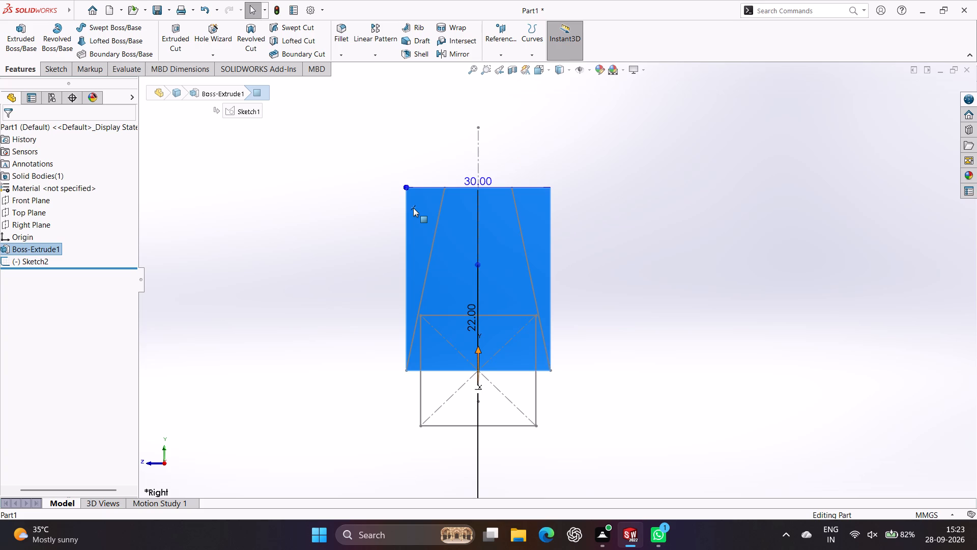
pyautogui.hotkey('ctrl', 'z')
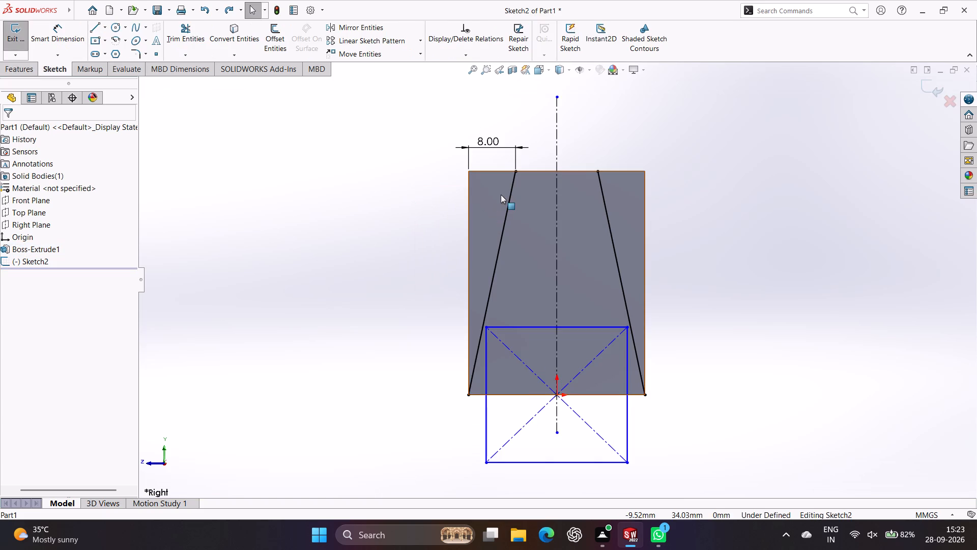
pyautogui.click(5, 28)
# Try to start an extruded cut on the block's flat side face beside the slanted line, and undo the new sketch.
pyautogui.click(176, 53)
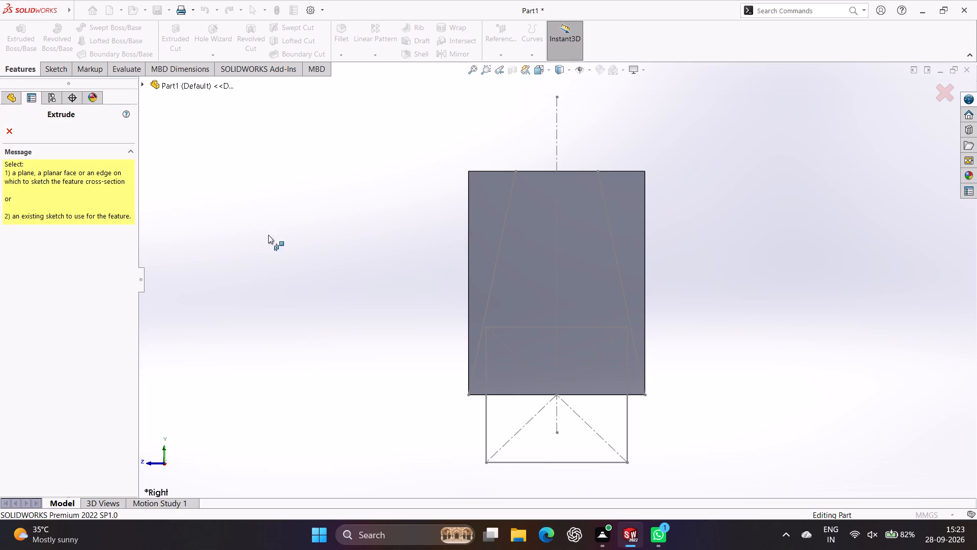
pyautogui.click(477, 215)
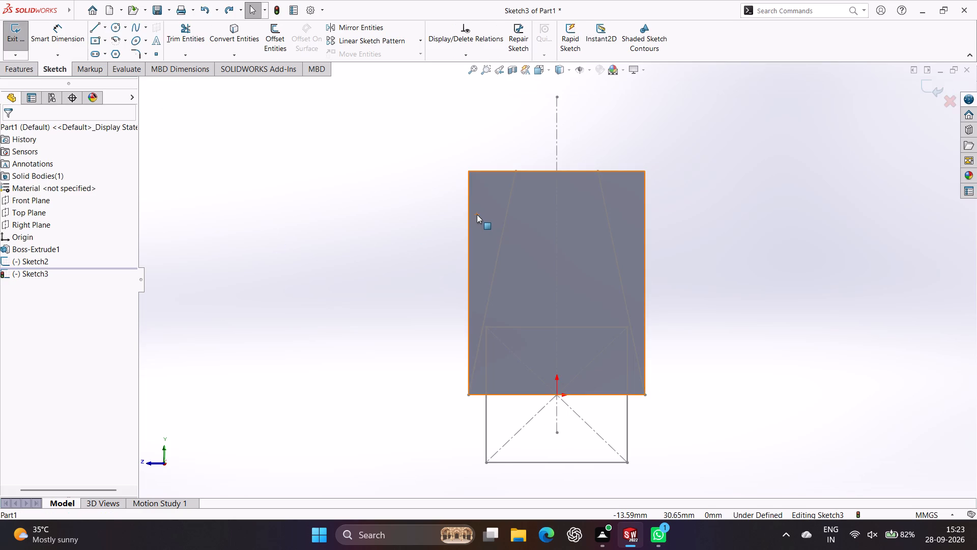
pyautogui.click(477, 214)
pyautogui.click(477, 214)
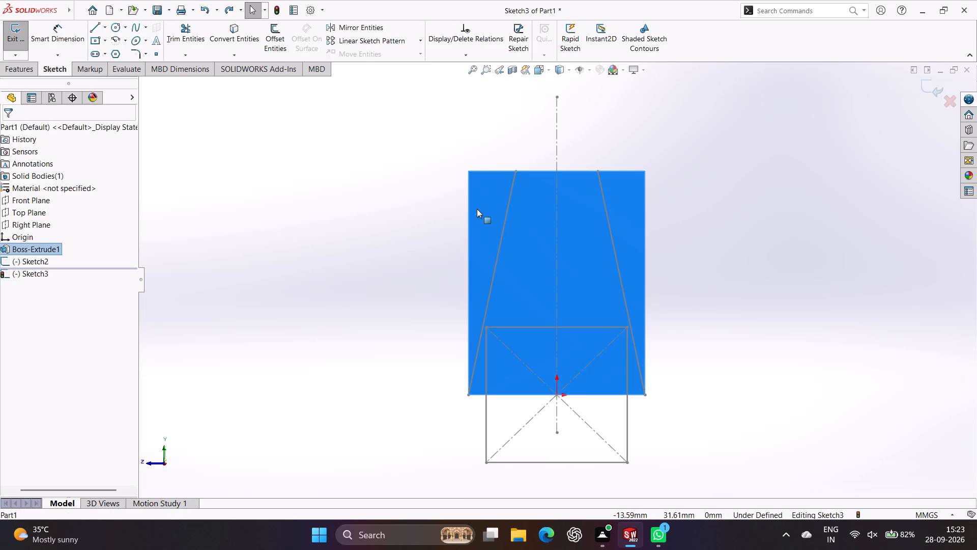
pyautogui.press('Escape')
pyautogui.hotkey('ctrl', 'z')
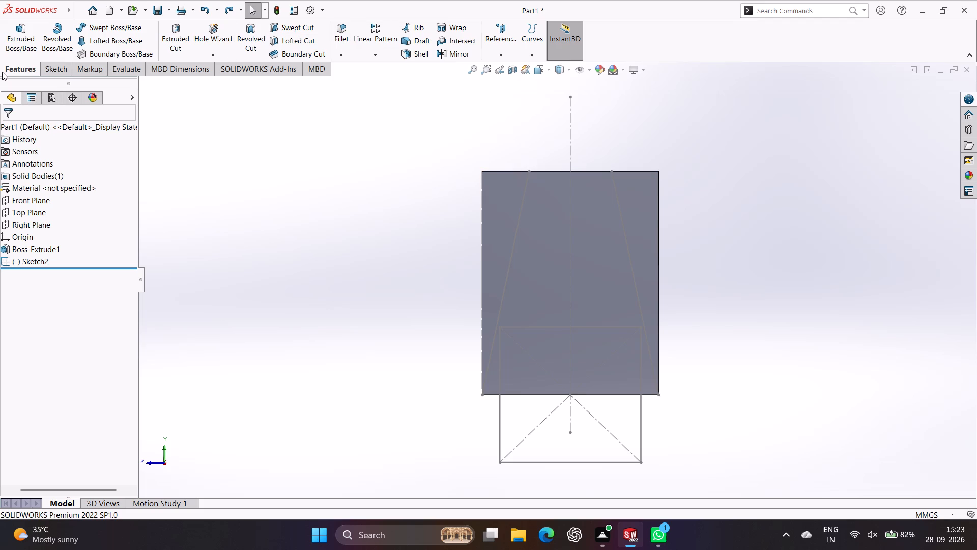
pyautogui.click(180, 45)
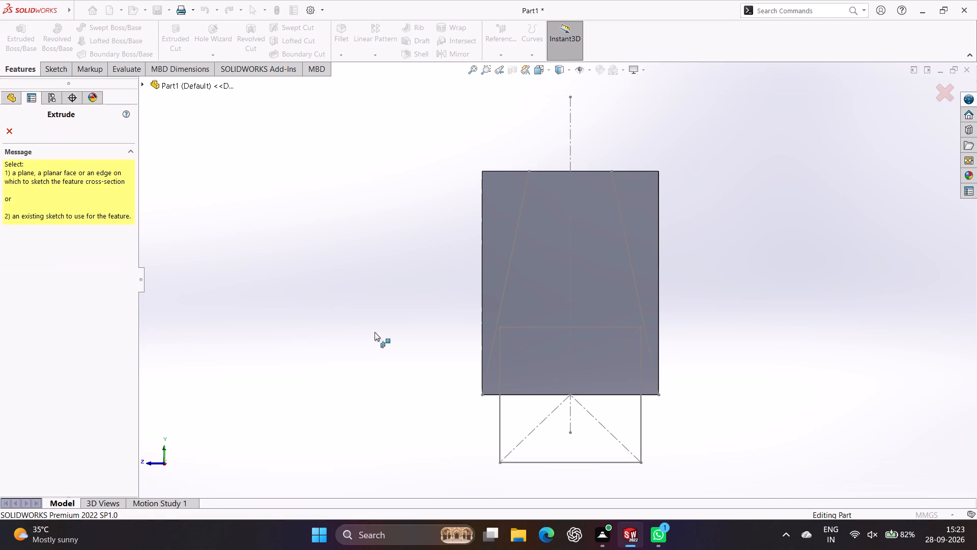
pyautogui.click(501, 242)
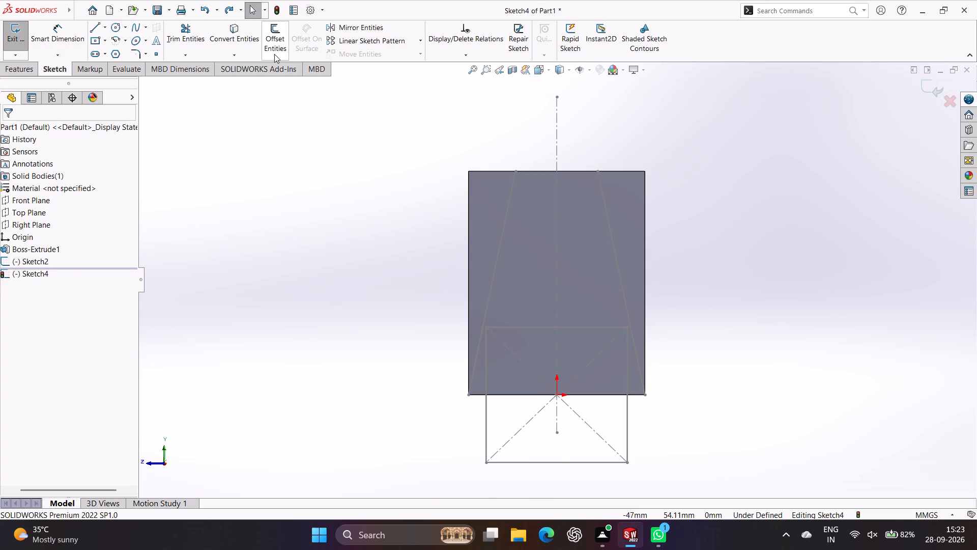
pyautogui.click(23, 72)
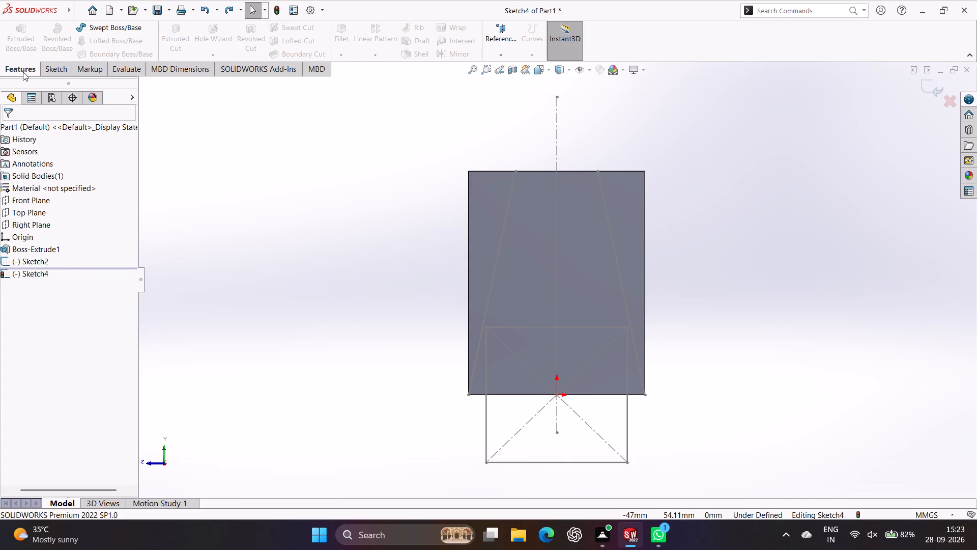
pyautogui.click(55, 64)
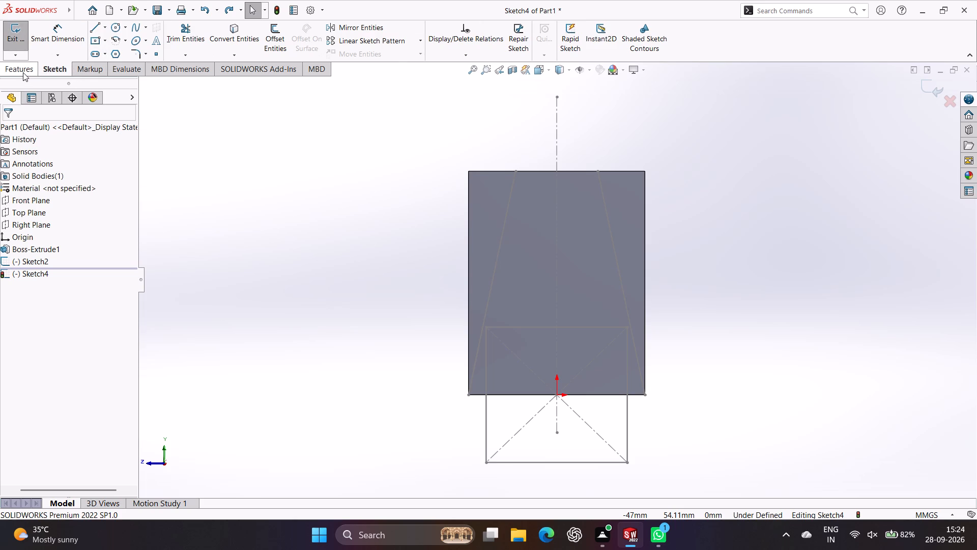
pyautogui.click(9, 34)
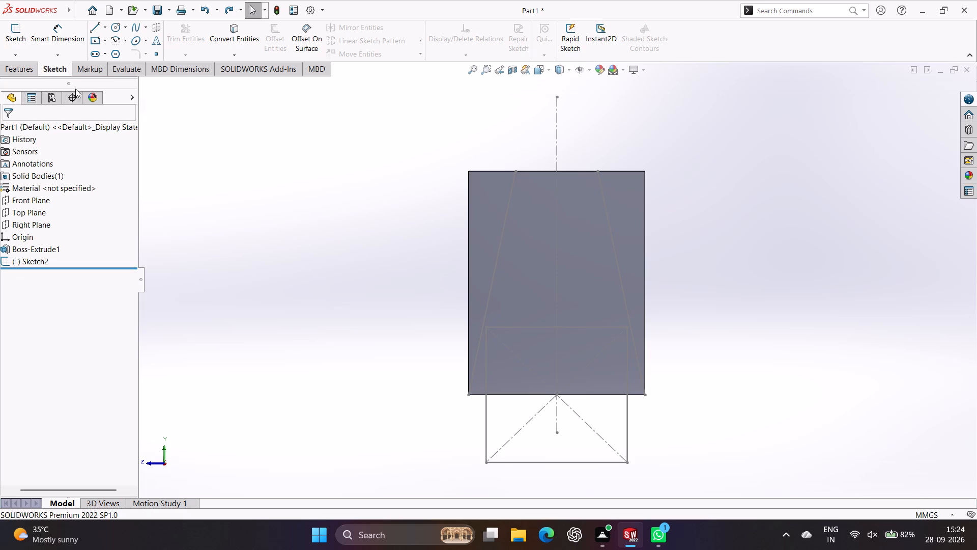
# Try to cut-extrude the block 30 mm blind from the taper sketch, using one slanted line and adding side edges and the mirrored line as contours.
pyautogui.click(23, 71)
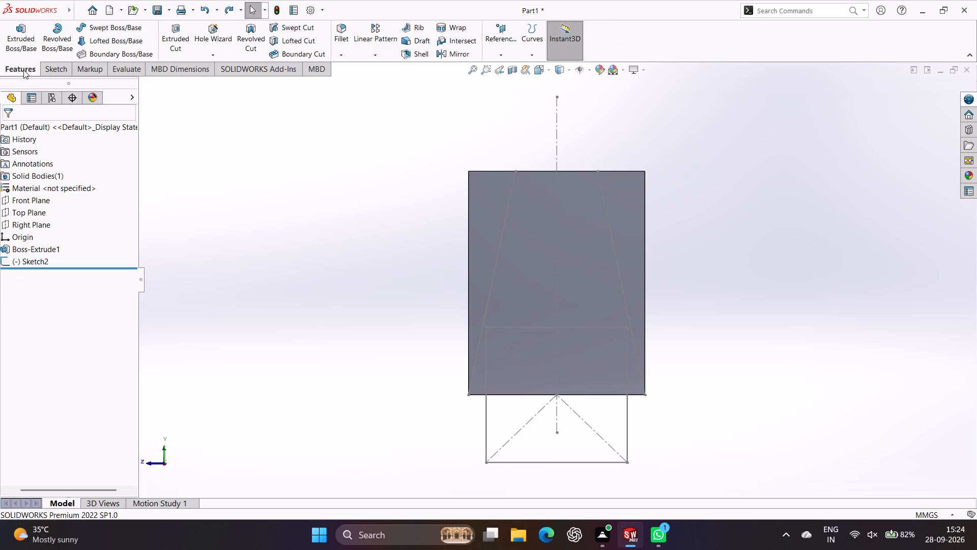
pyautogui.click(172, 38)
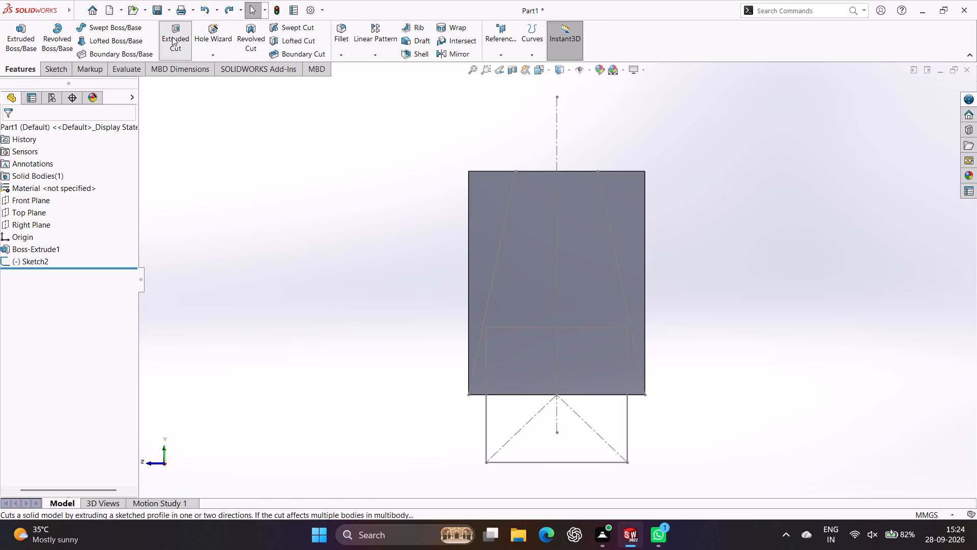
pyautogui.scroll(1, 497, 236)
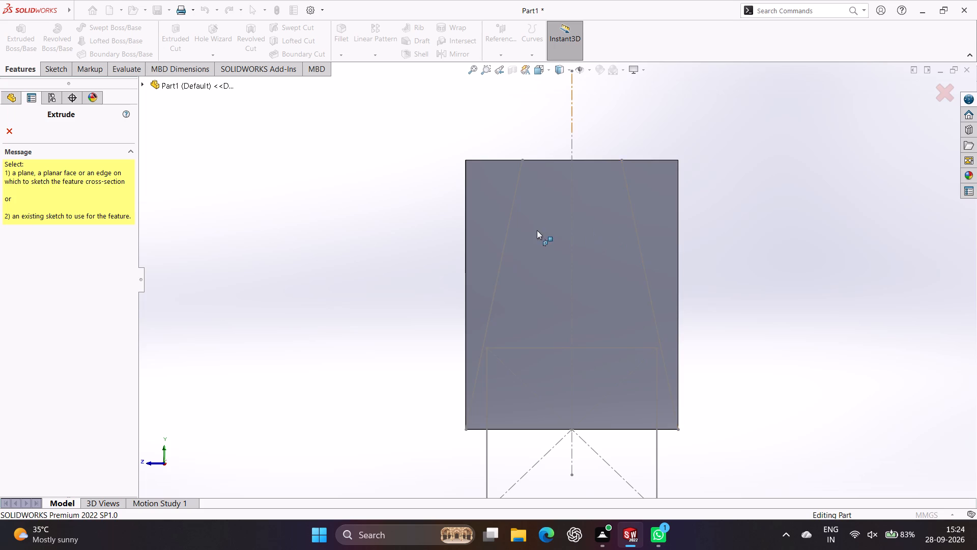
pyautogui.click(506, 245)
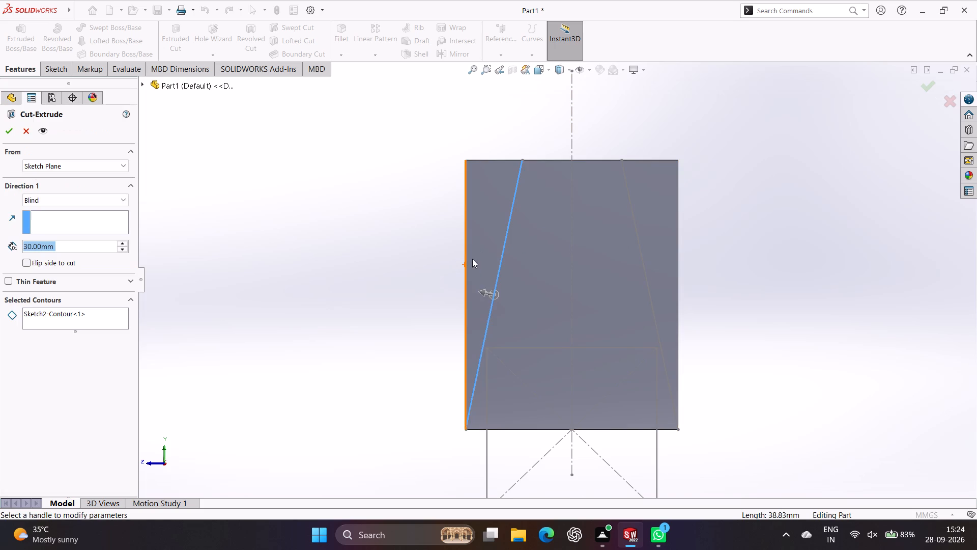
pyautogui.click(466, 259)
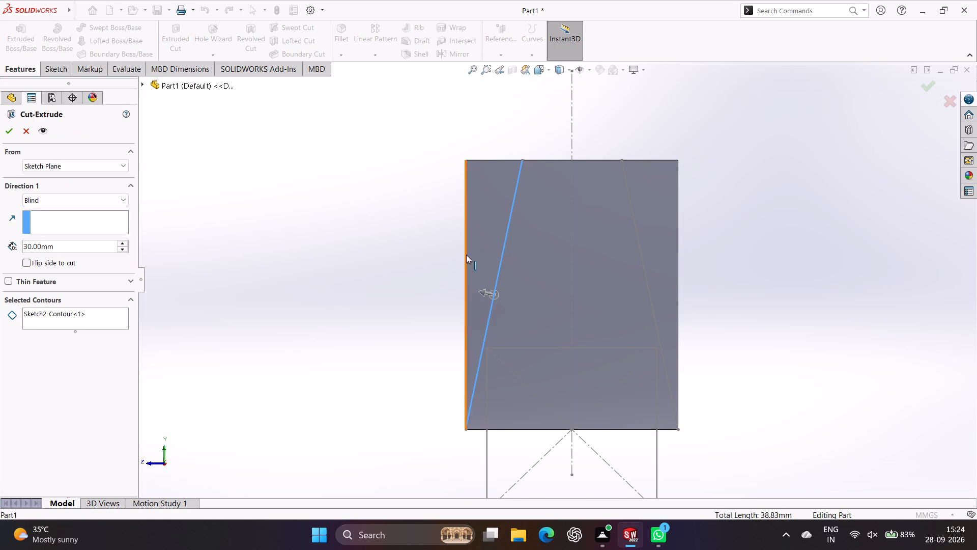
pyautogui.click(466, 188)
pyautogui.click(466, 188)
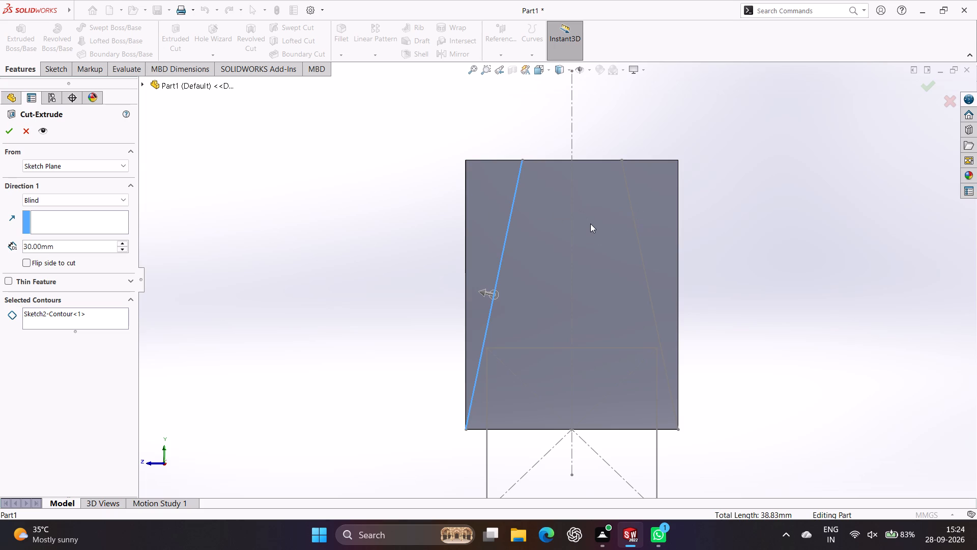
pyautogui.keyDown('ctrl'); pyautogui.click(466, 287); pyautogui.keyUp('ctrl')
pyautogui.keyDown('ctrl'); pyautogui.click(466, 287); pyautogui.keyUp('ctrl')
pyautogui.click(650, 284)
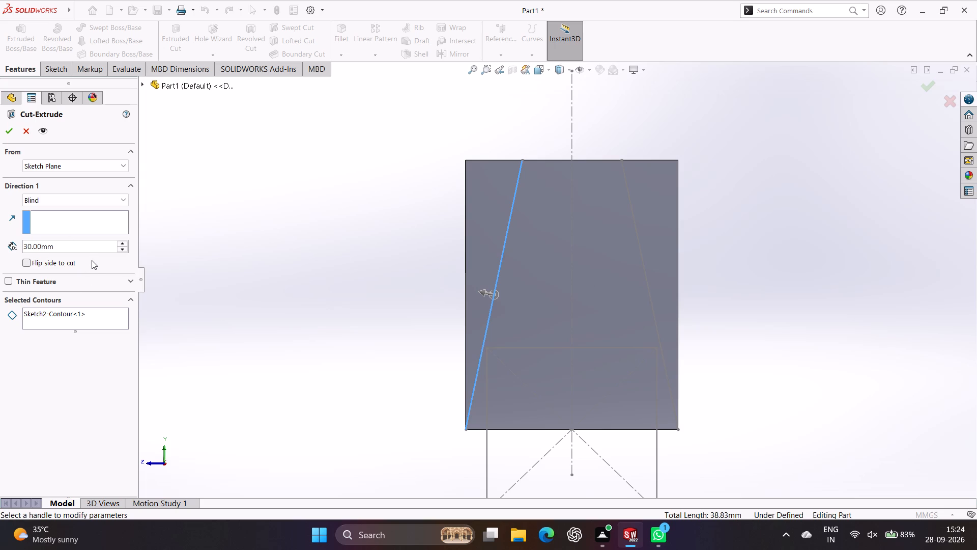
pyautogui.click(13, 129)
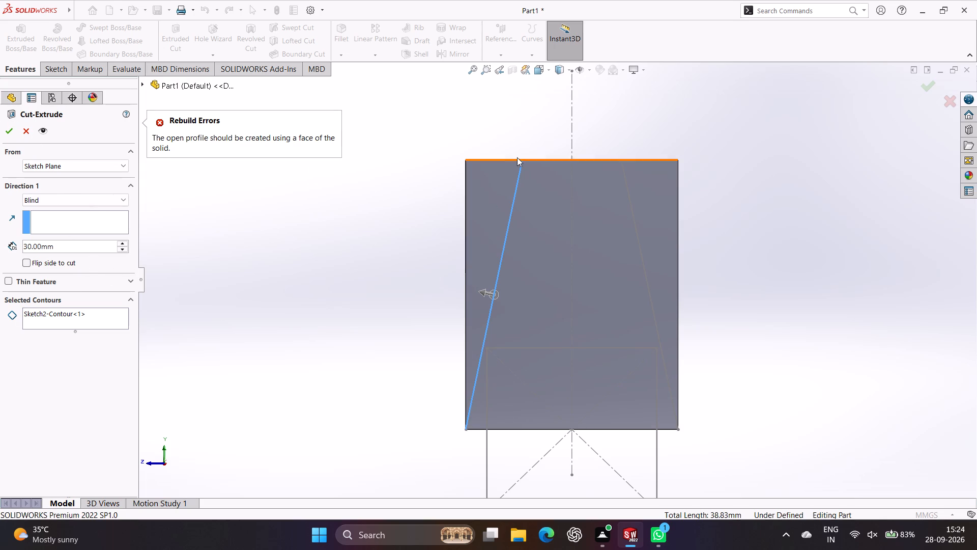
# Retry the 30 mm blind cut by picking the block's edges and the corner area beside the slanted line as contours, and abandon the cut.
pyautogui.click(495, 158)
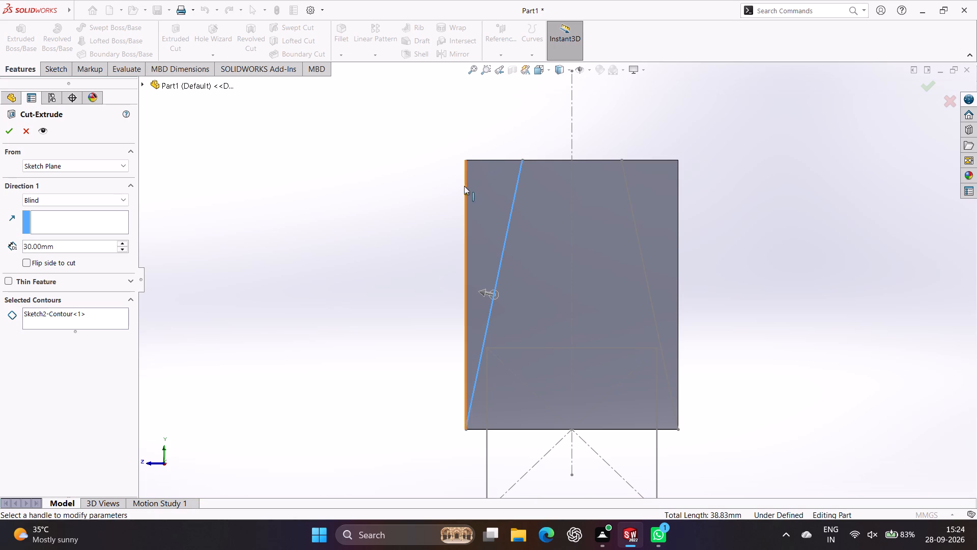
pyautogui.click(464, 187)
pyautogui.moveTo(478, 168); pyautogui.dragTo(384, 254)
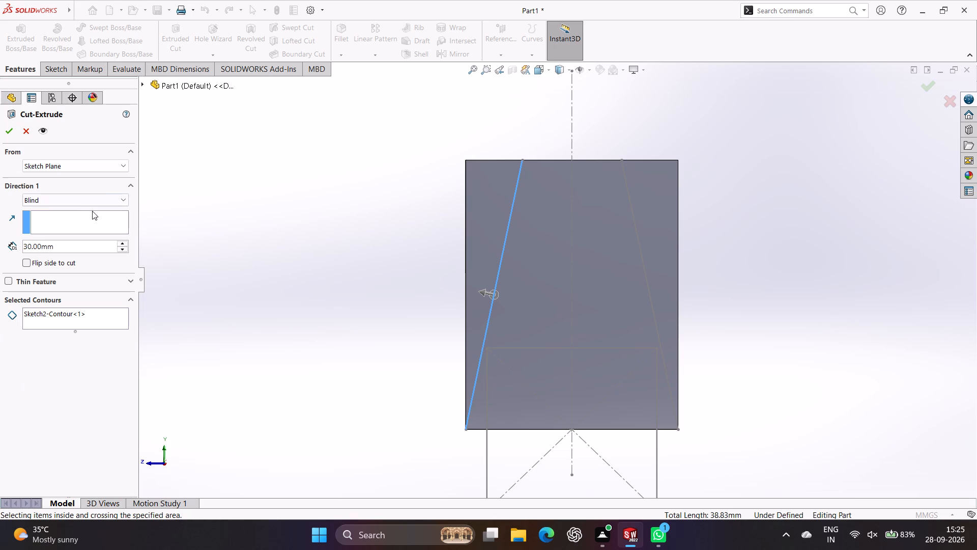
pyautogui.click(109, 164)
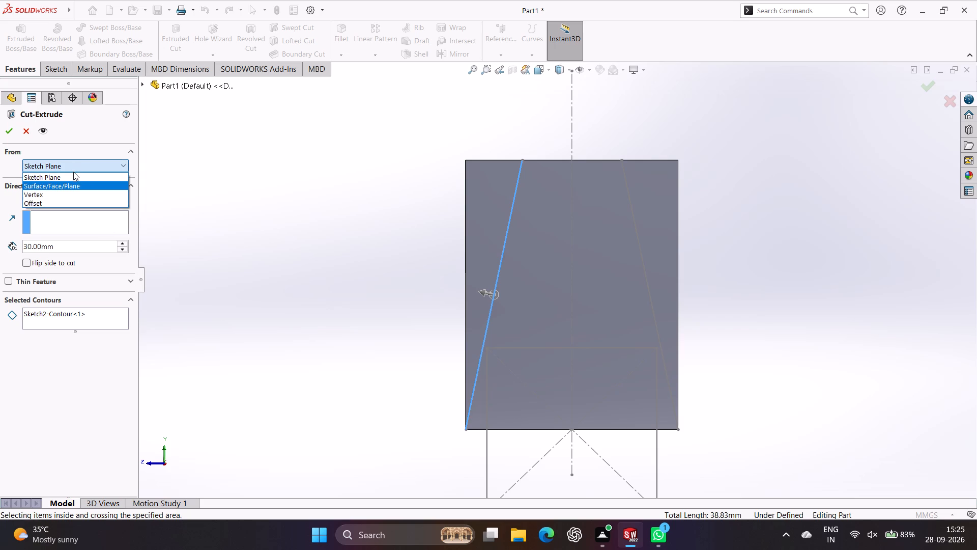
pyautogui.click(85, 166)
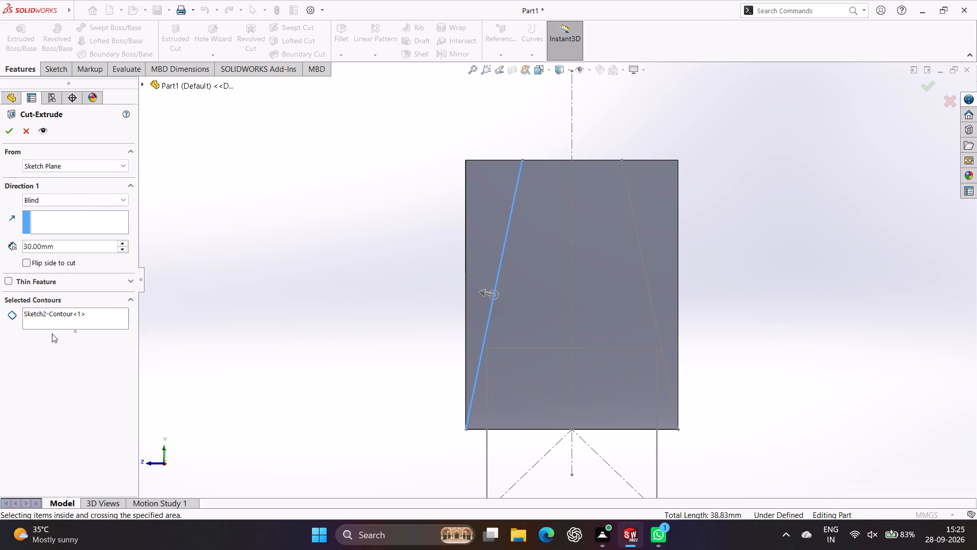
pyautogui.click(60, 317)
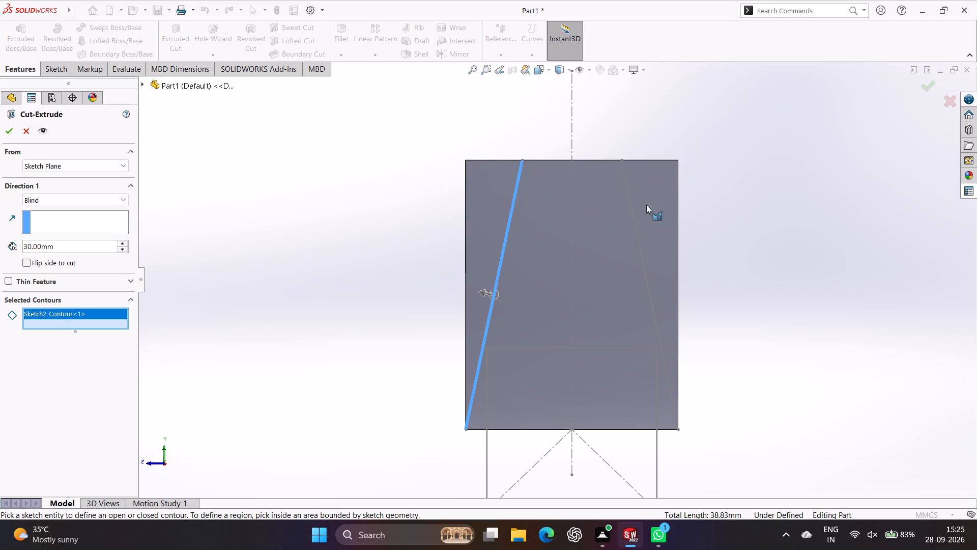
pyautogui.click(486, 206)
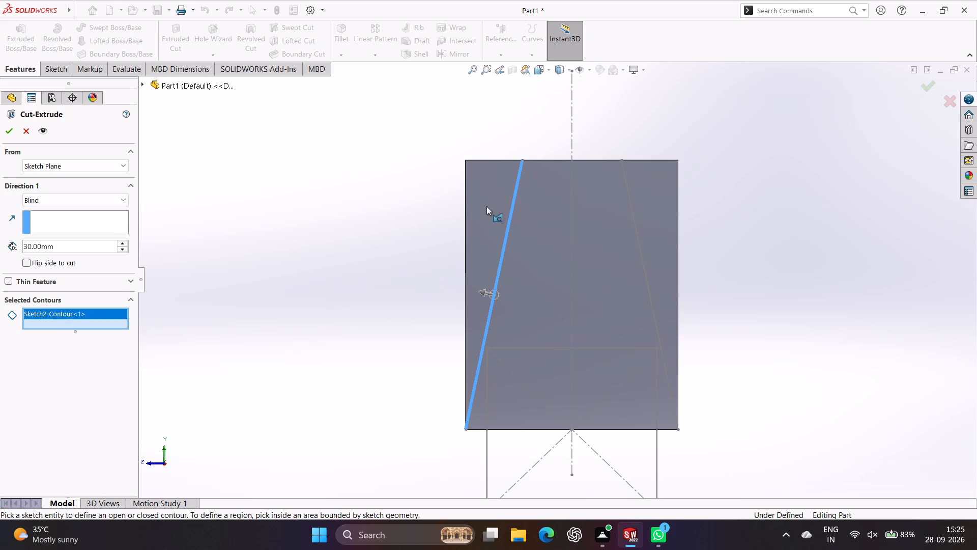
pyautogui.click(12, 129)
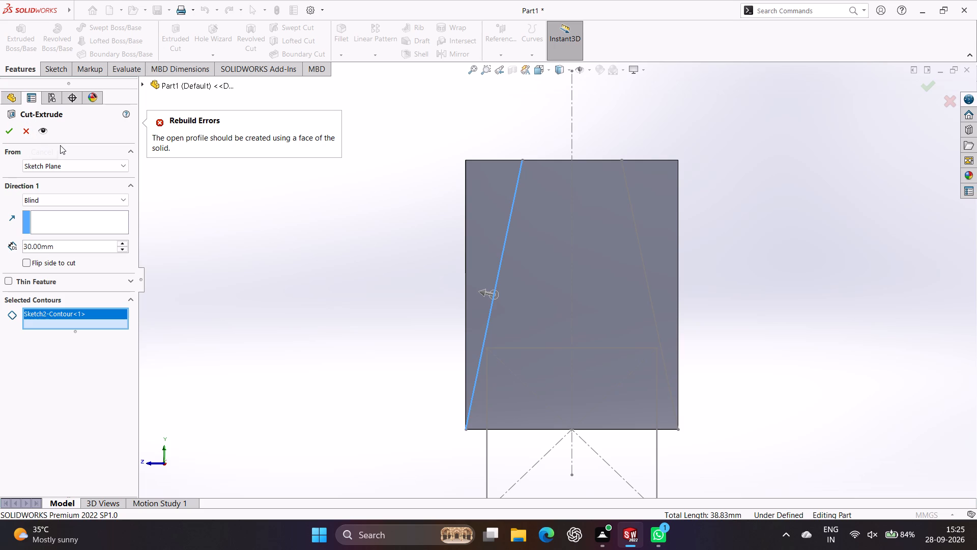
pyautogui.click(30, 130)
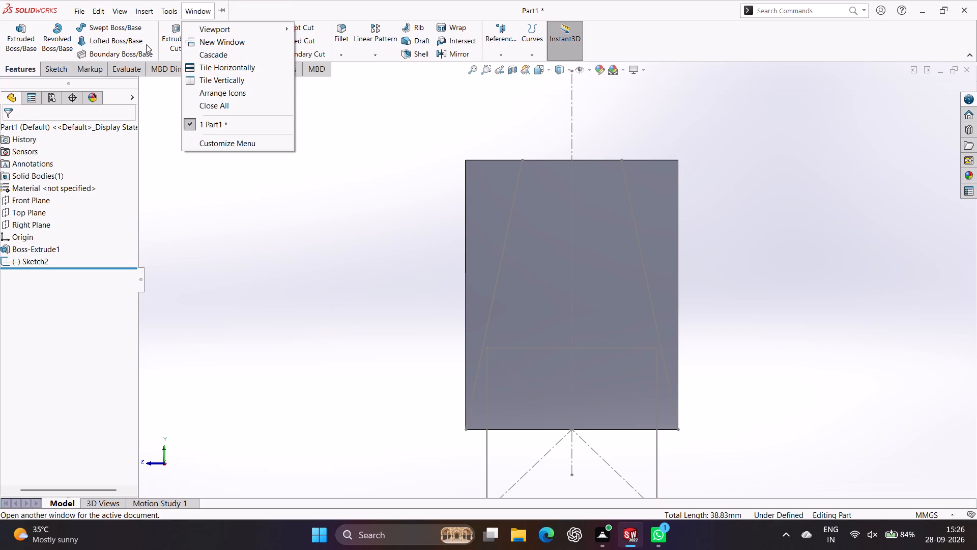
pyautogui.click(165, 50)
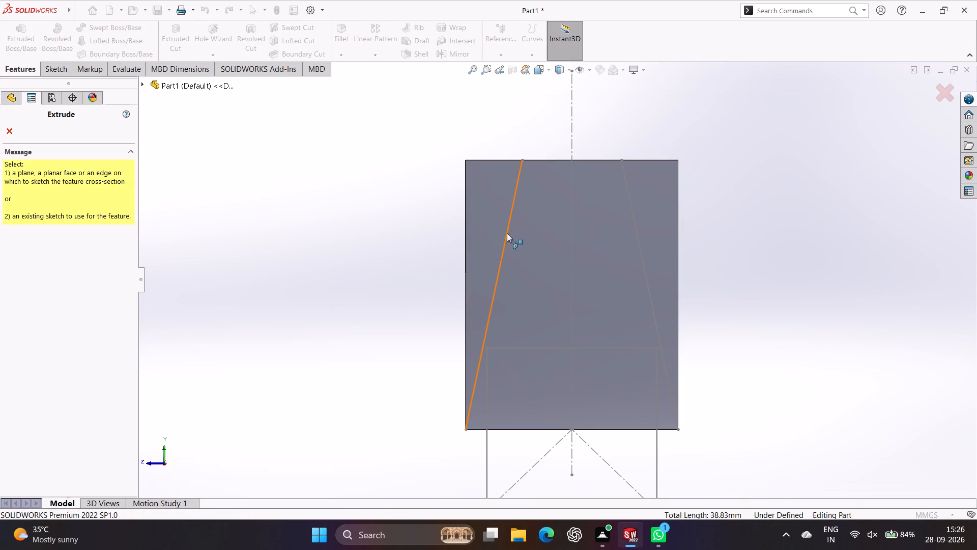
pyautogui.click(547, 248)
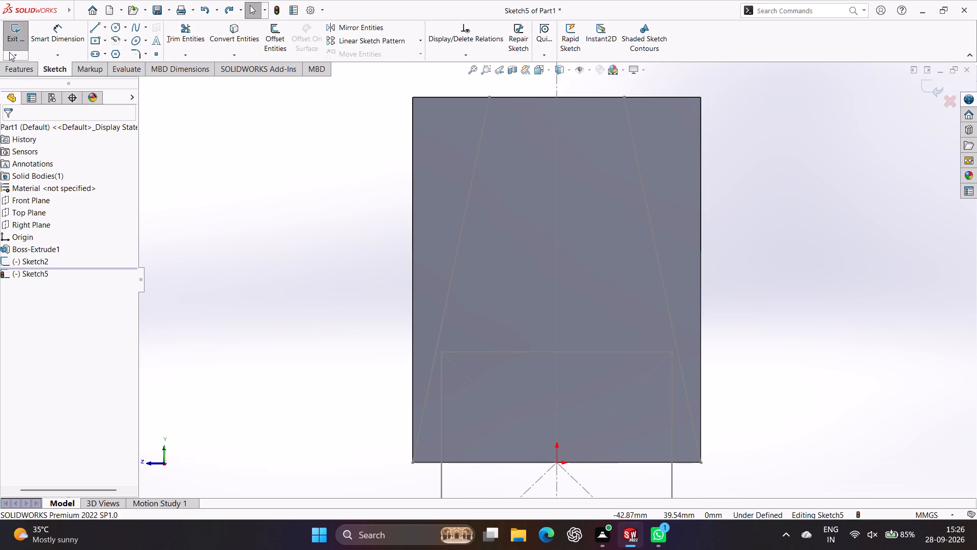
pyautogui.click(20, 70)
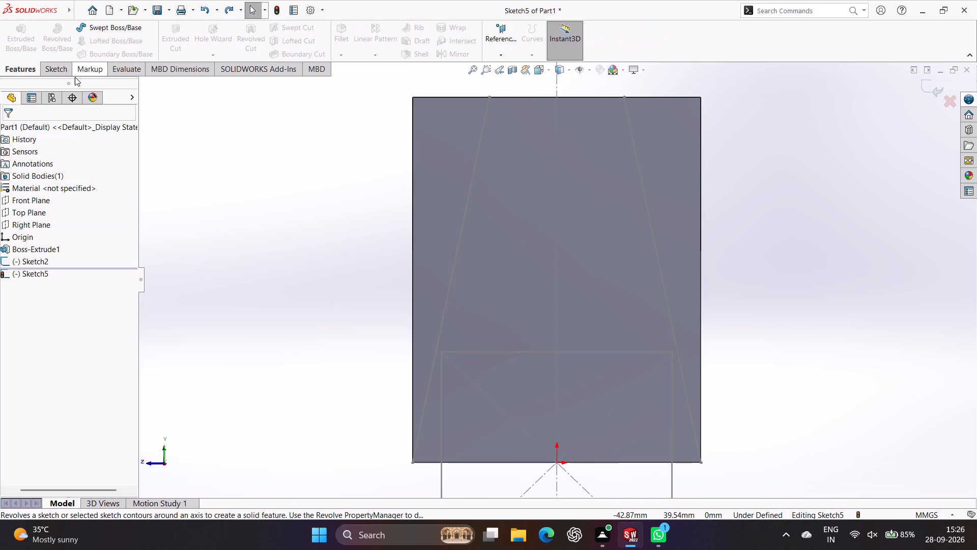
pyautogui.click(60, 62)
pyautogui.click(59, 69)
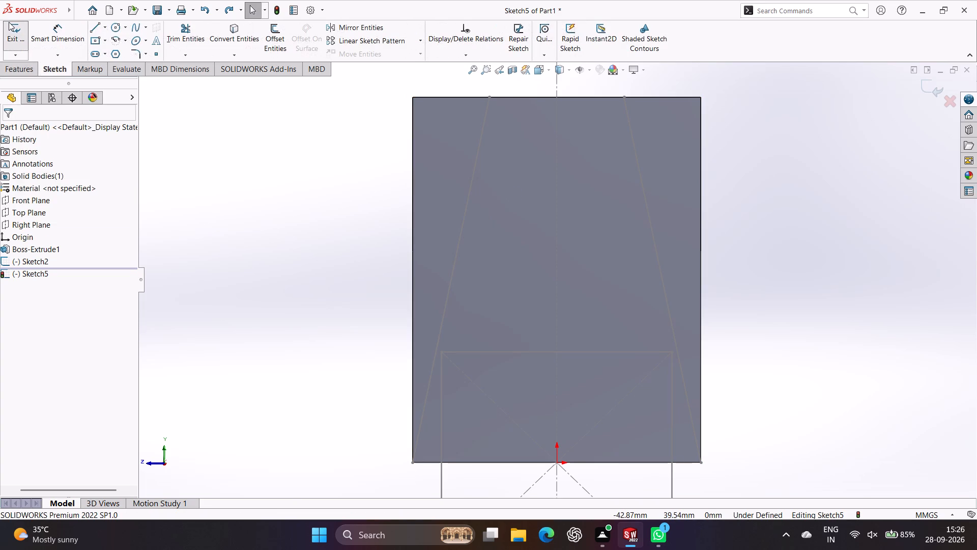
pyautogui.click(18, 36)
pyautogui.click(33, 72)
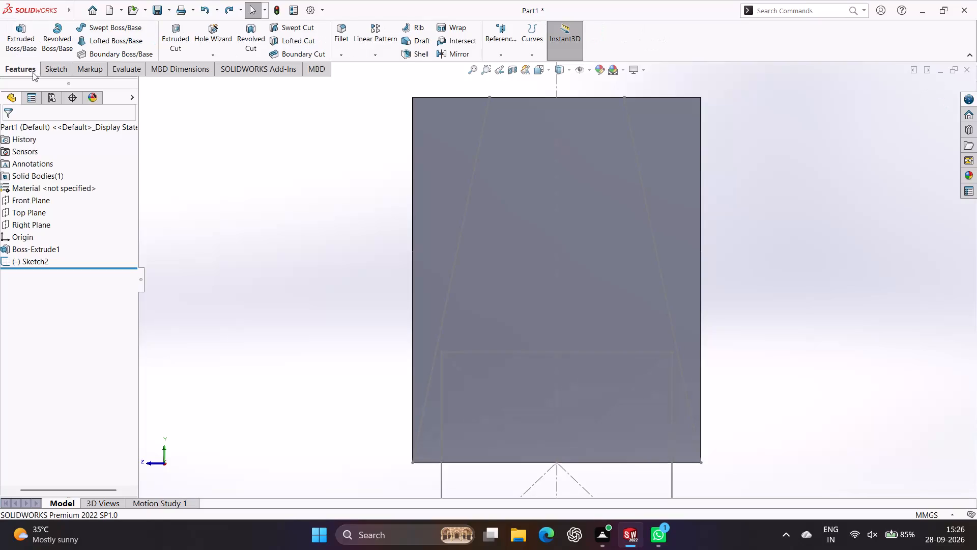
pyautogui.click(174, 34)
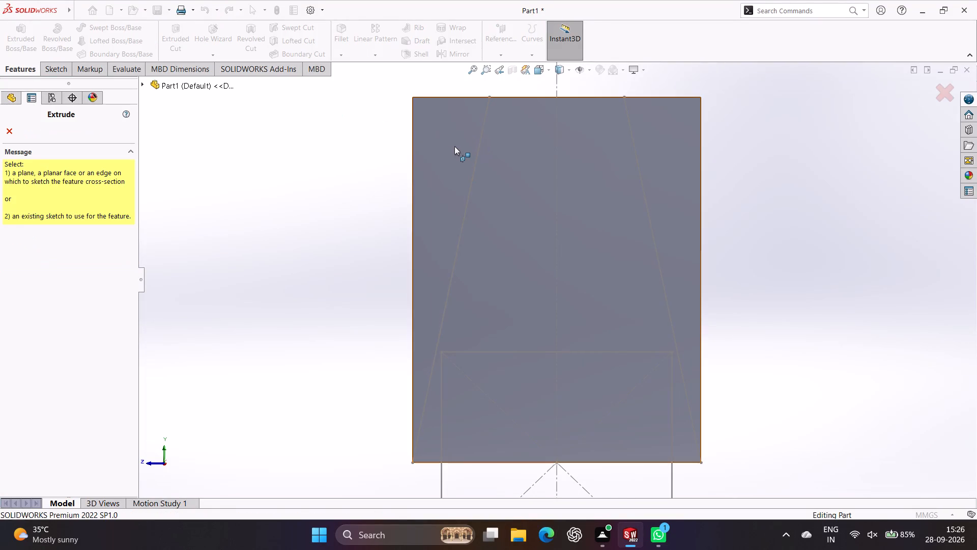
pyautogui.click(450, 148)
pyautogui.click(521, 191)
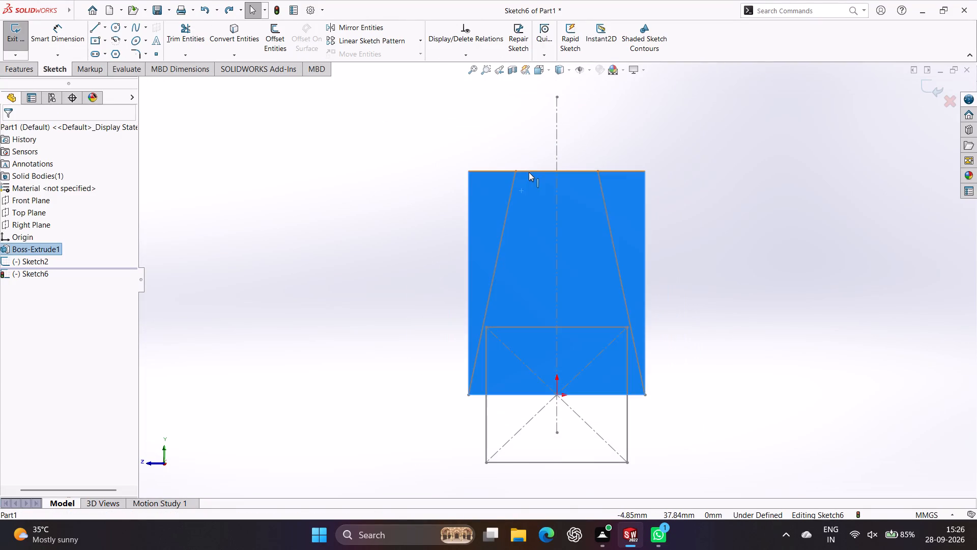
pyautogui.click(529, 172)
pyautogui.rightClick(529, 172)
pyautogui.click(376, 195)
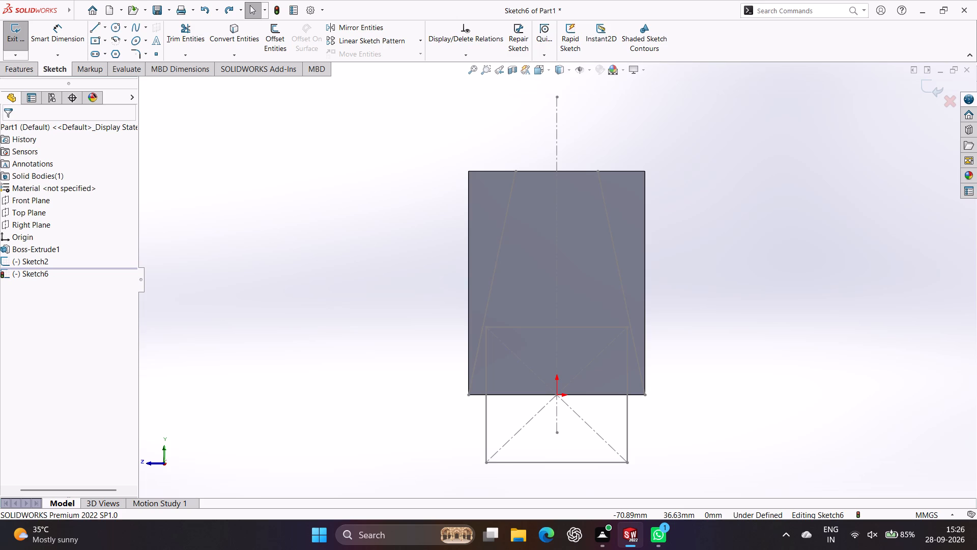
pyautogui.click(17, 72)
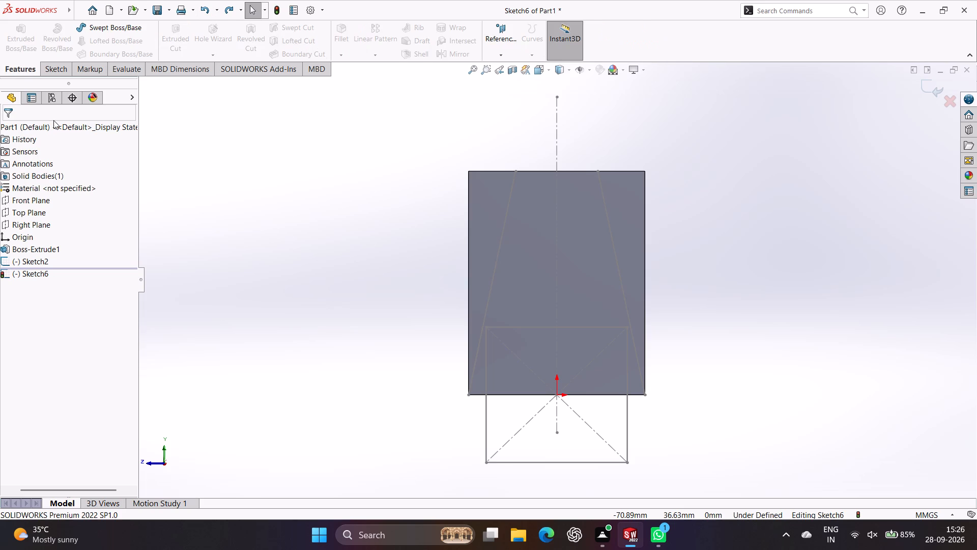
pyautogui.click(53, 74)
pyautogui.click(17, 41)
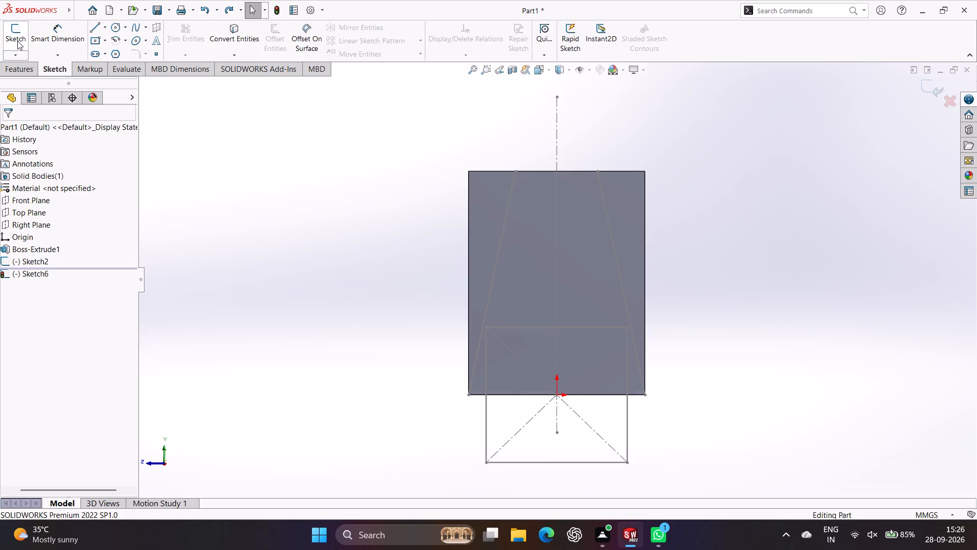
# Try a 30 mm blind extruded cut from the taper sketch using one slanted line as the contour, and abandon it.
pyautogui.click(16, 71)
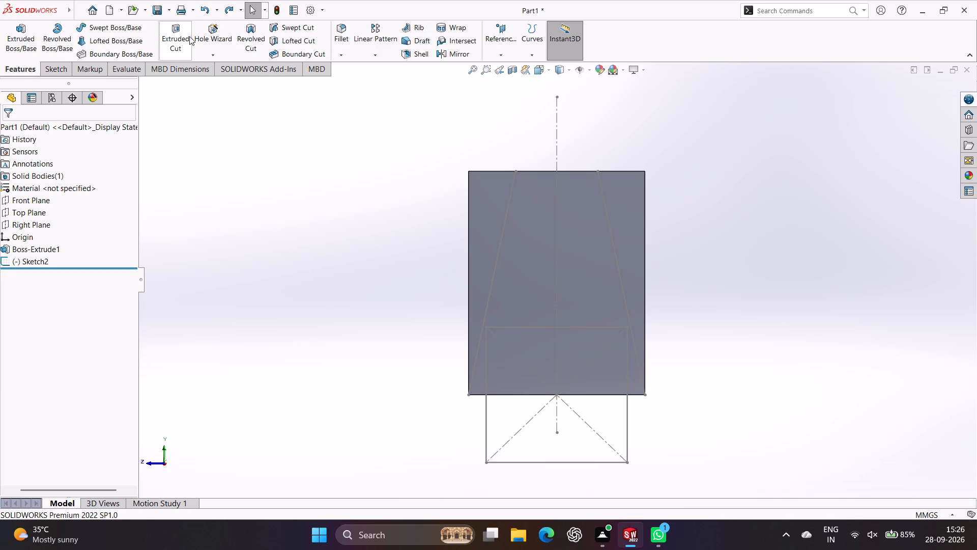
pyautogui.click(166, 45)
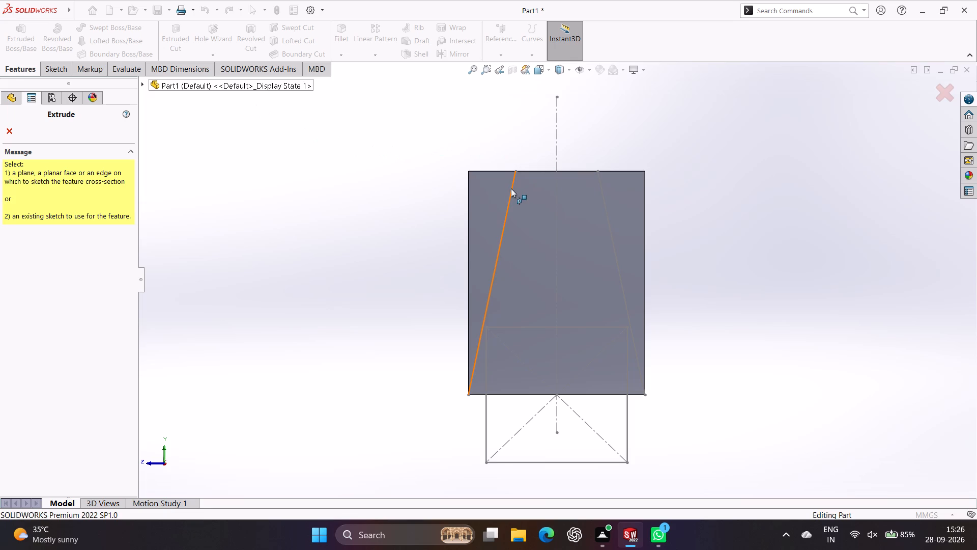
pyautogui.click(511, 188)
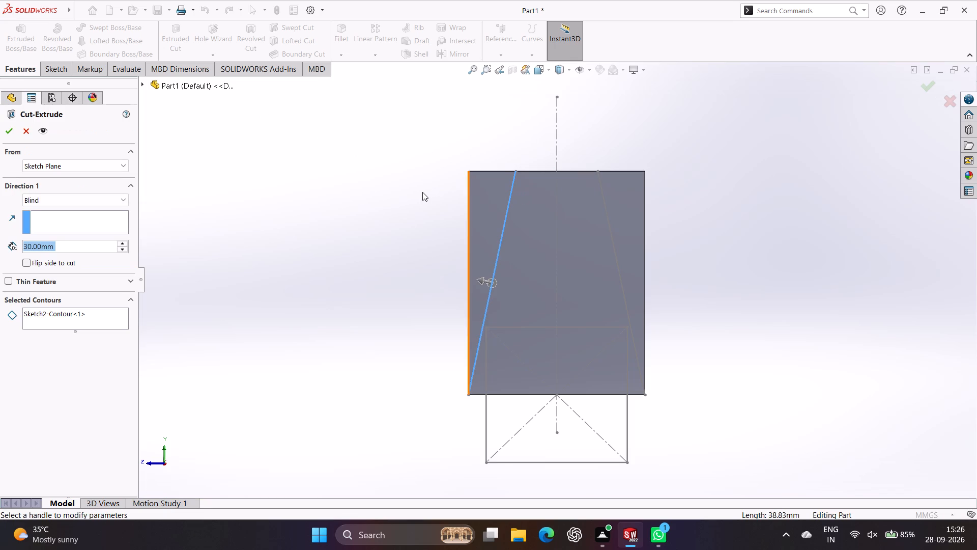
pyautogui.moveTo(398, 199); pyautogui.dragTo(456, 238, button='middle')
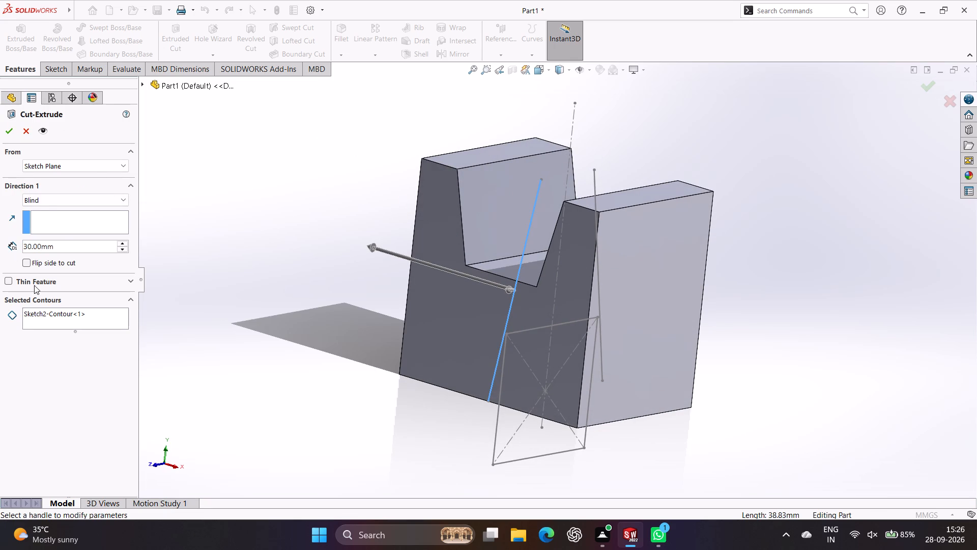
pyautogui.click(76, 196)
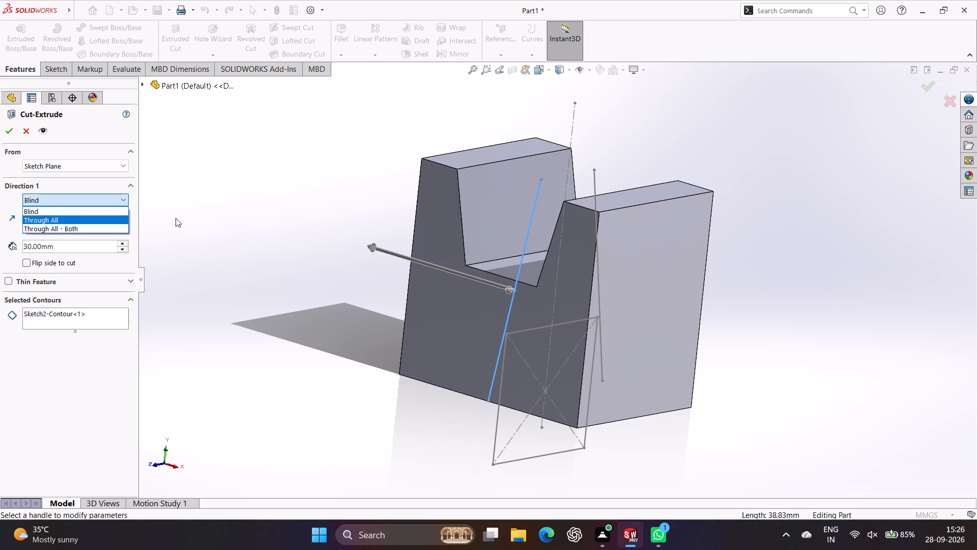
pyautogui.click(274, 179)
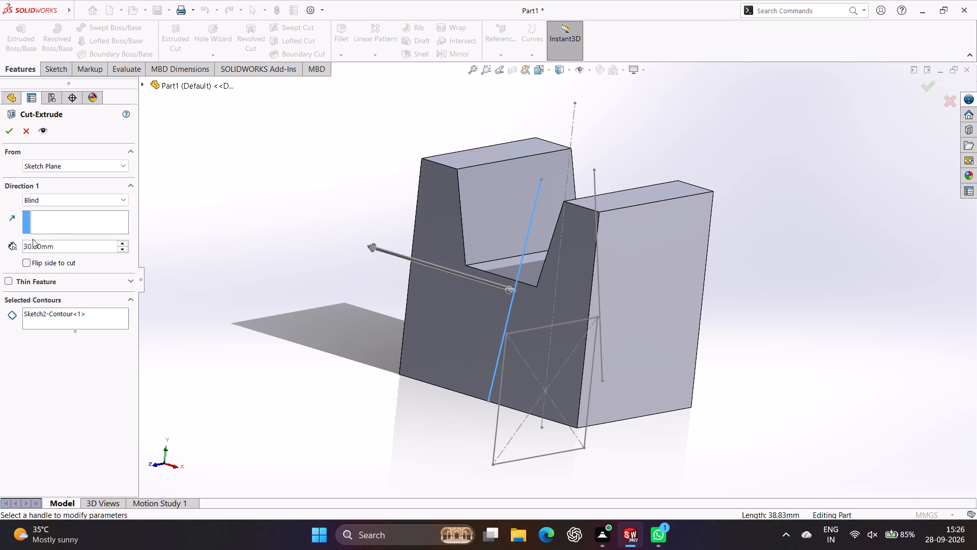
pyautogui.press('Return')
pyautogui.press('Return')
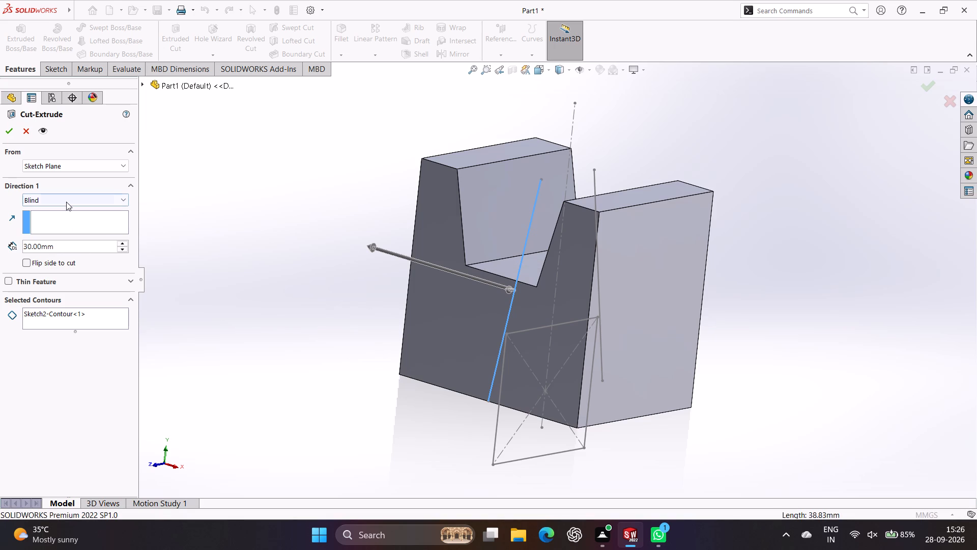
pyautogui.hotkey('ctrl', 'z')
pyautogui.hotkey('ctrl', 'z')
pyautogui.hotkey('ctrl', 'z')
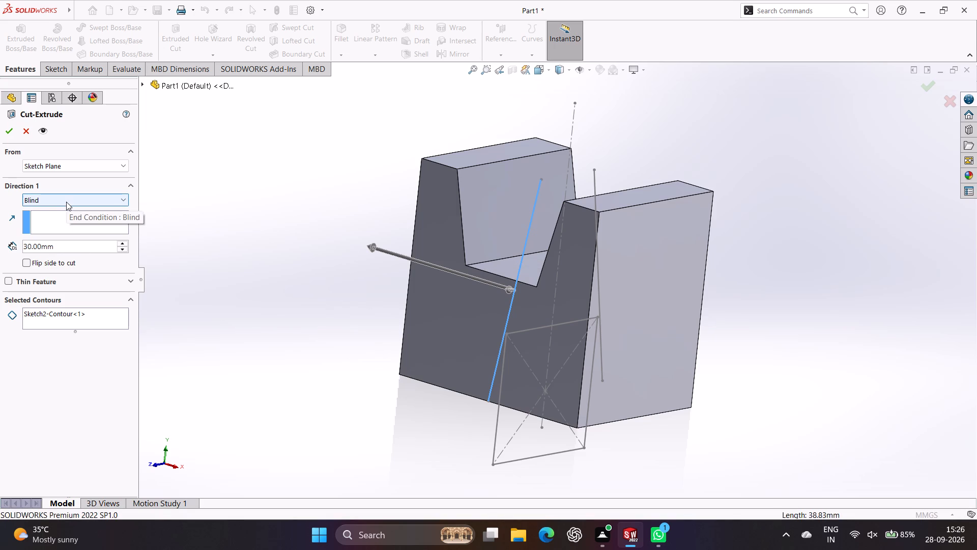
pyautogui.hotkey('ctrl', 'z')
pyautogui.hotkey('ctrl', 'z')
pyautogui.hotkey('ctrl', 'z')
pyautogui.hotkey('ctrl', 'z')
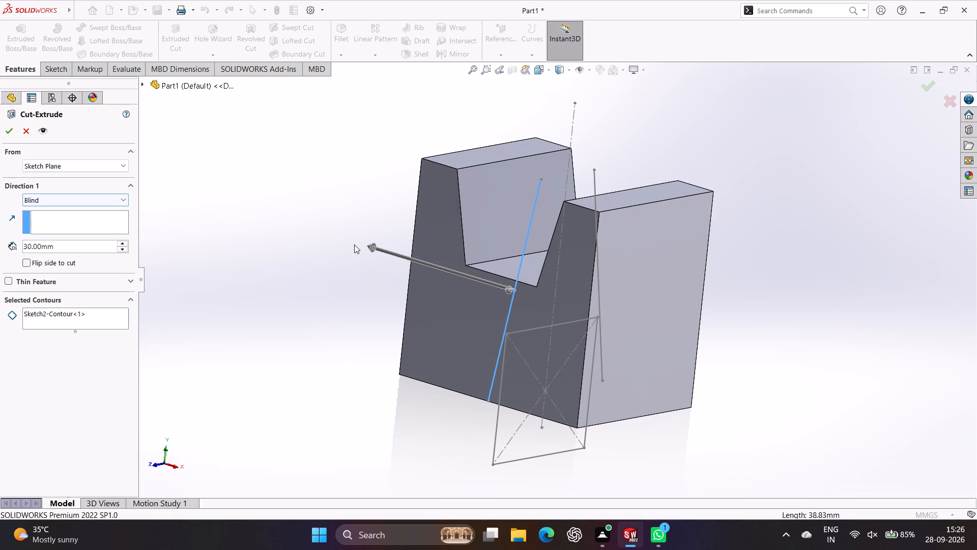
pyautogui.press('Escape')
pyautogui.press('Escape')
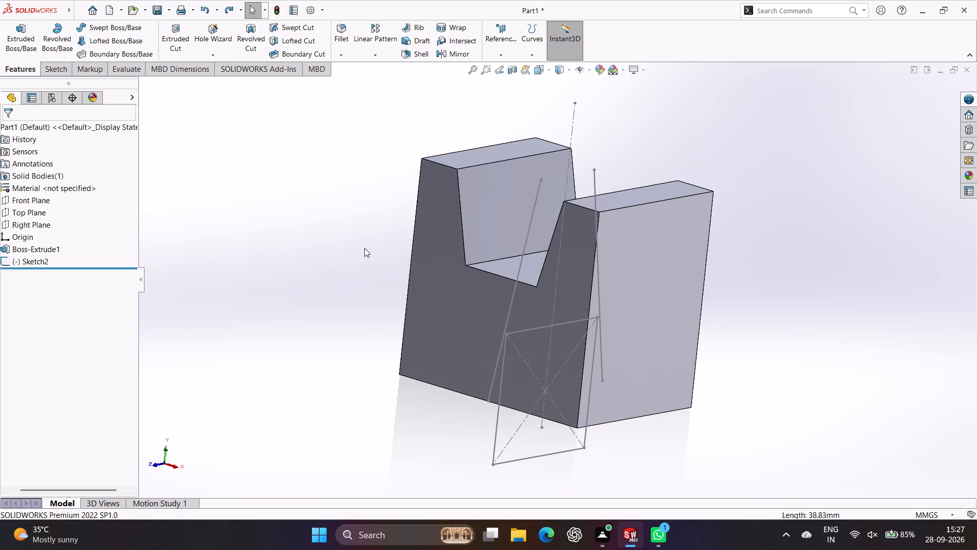
# Undo the taper sketch work back to the empty sketch on the Right Plane.
pyautogui.hotkey('ctrl', 'z')
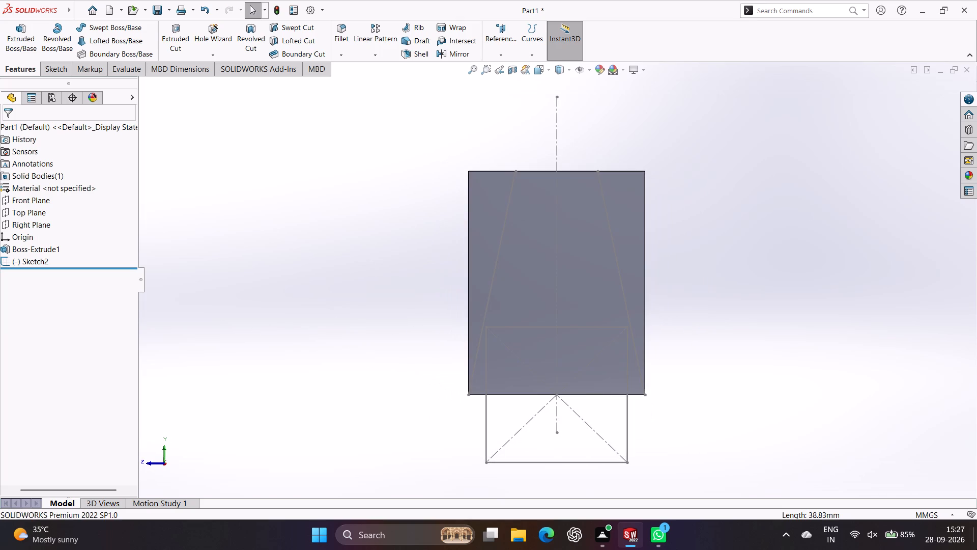
pyautogui.scroll(1, 750, 258)
pyautogui.scroll(-2, 754, 264)
pyautogui.scroll(1, 798, 267)
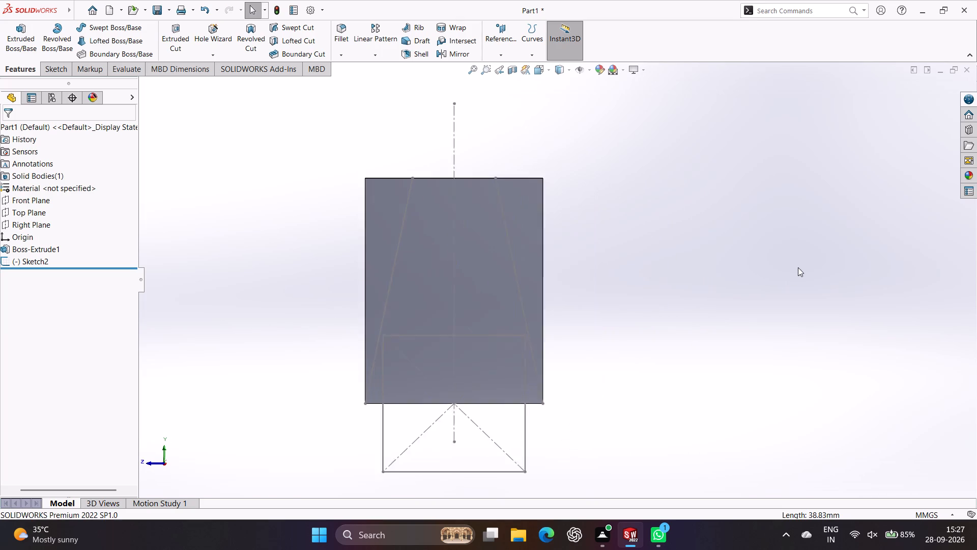
pyautogui.scroll(2, 798, 267)
pyautogui.moveTo(459, 246); pyautogui.dragTo(519, 291, button='middle')
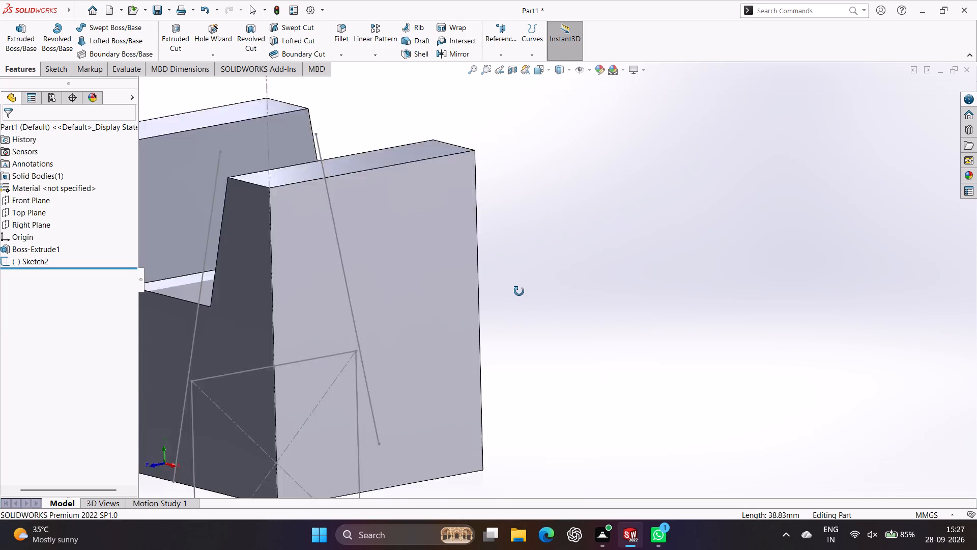
pyautogui.moveTo(519, 291); pyautogui.dragTo(467, 260, button='middle')
pyautogui.middleClick(467, 260)
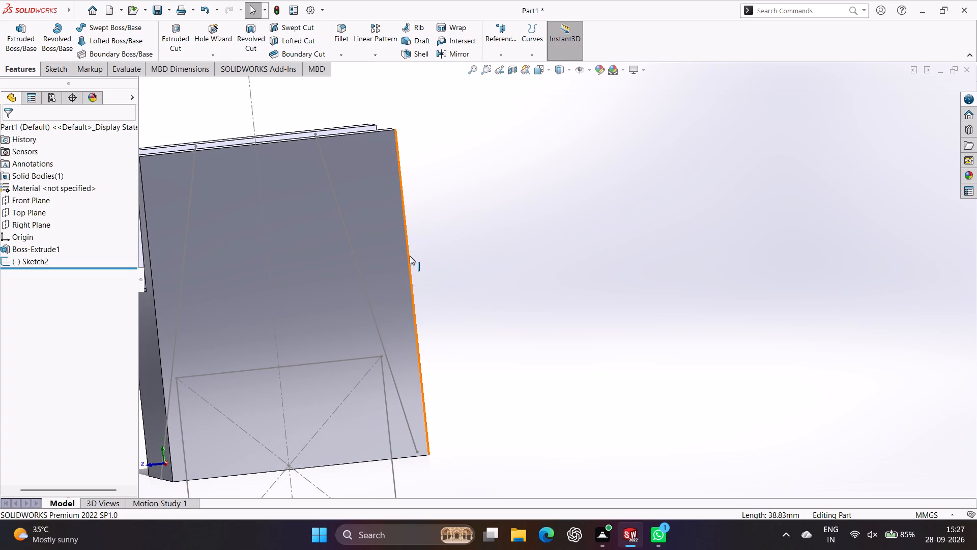
pyautogui.hotkey('ctrl', 'z')
pyautogui.hotkey('ctrl', 'z')
pyautogui.hotkey('ctrl', 'z')
pyautogui.hotkey('ctrl', 'z')
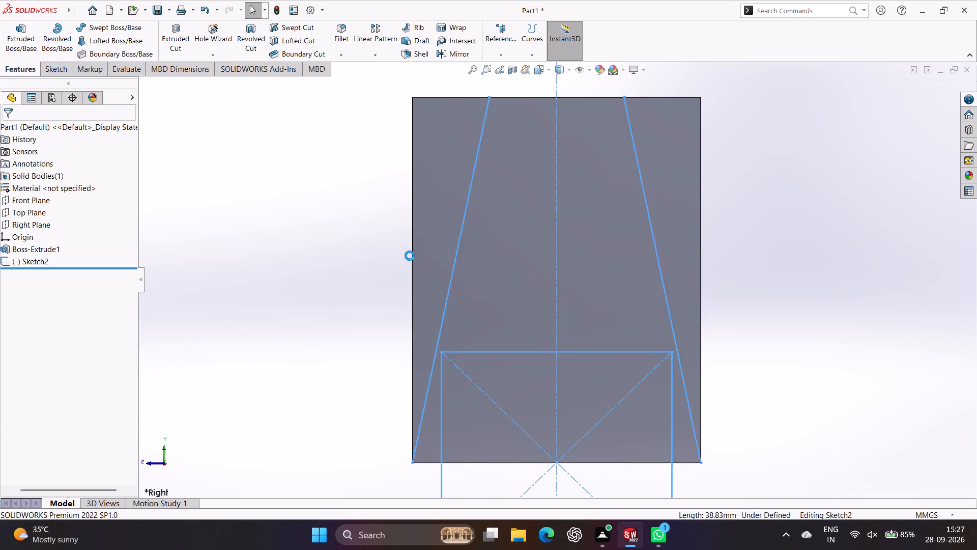
pyautogui.hotkey('ctrl', 'z')
pyautogui.hotkey('ctrl', 'z')
pyautogui.hotkey('ctrl', 'z')
pyautogui.hotkey('ctrl', 'z')
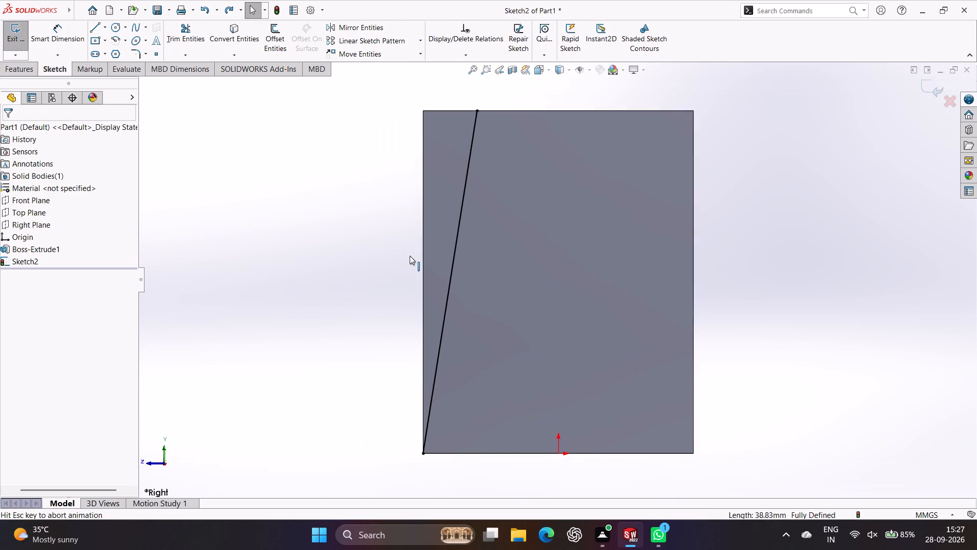
pyautogui.hotkey('ctrl', 'z')
pyautogui.hotkey('ctrl', 'z')
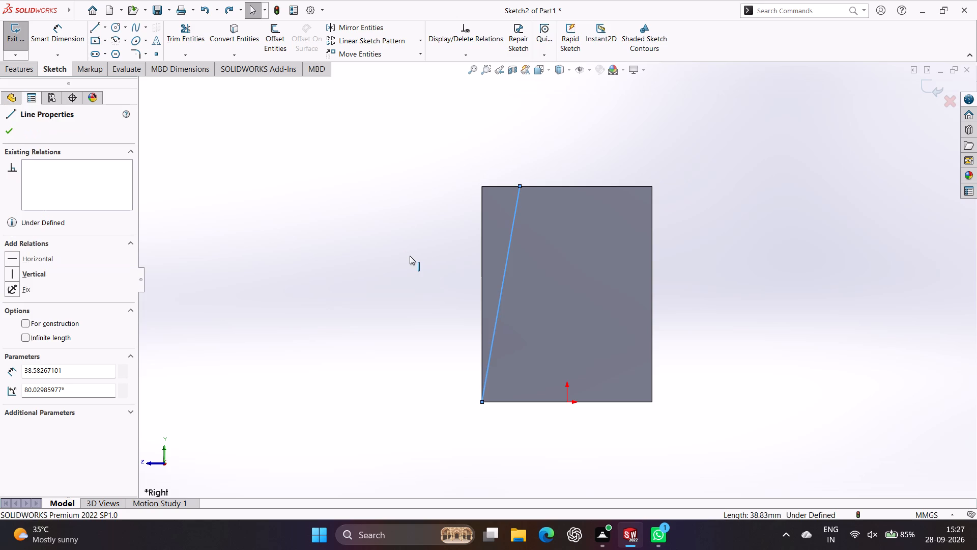
pyautogui.hotkey('ctrl', 'z')
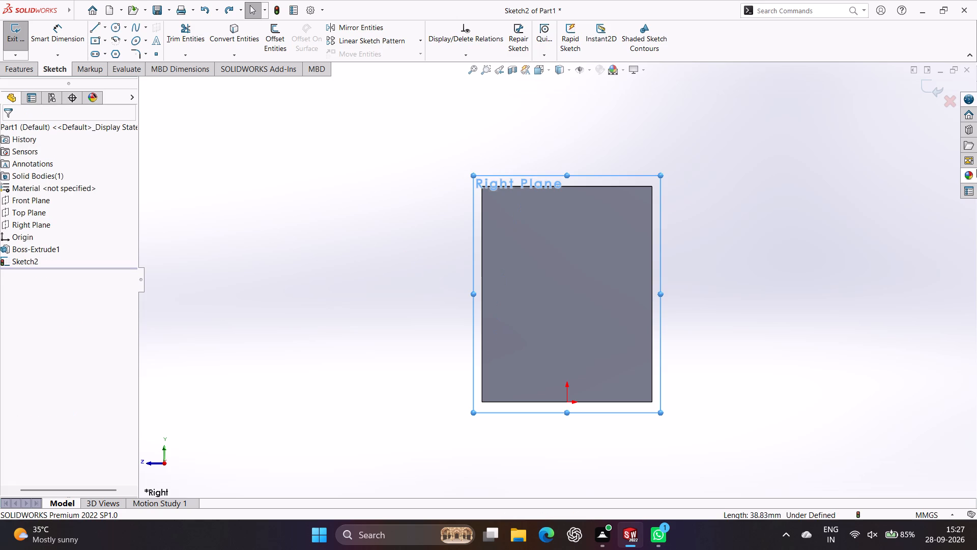
# Sketch a closed triangle from the block's bottom +Z corner, with a top side about 5.2 mm long and a 38 mm vertical side along the edge.
pyautogui.click(96, 28)
pyautogui.click(481, 399)
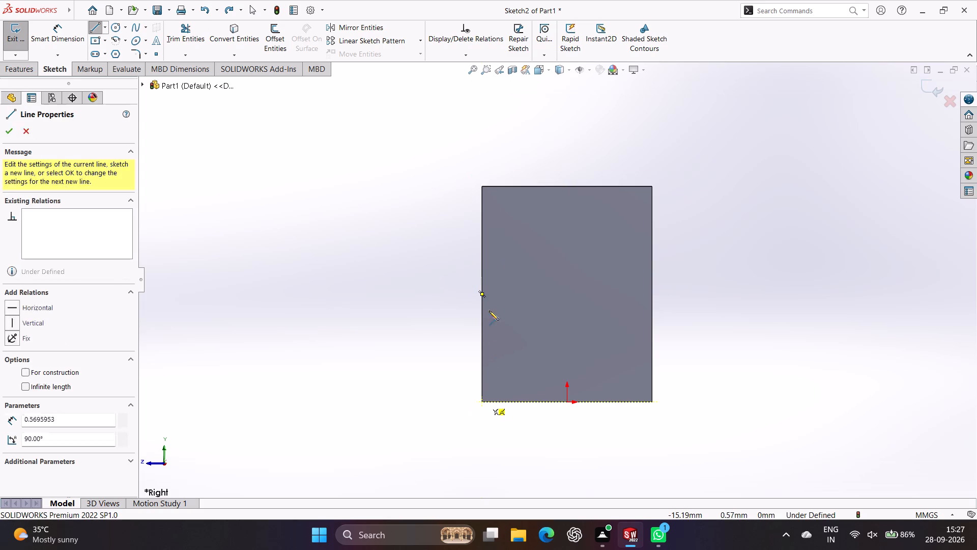
pyautogui.scroll(1, 512, 190)
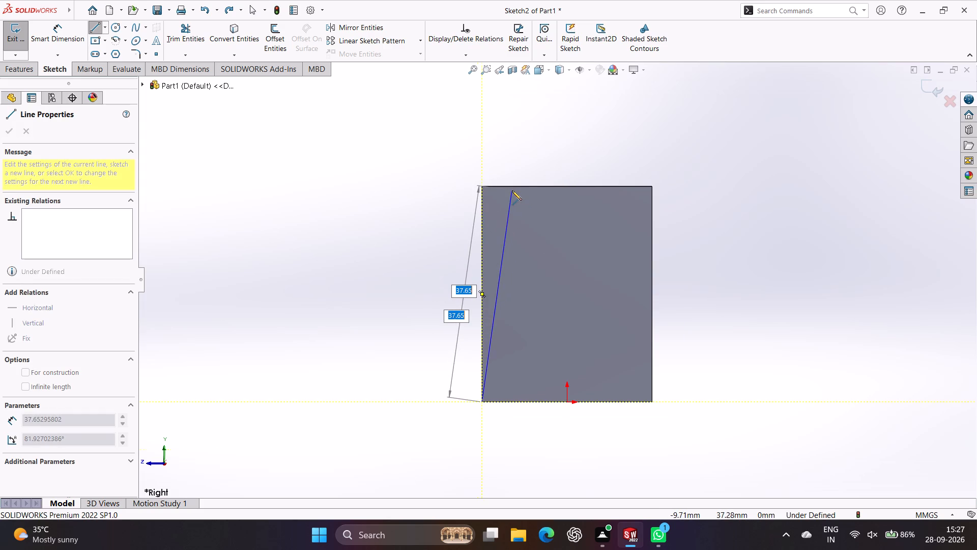
pyautogui.scroll(1, 512, 190)
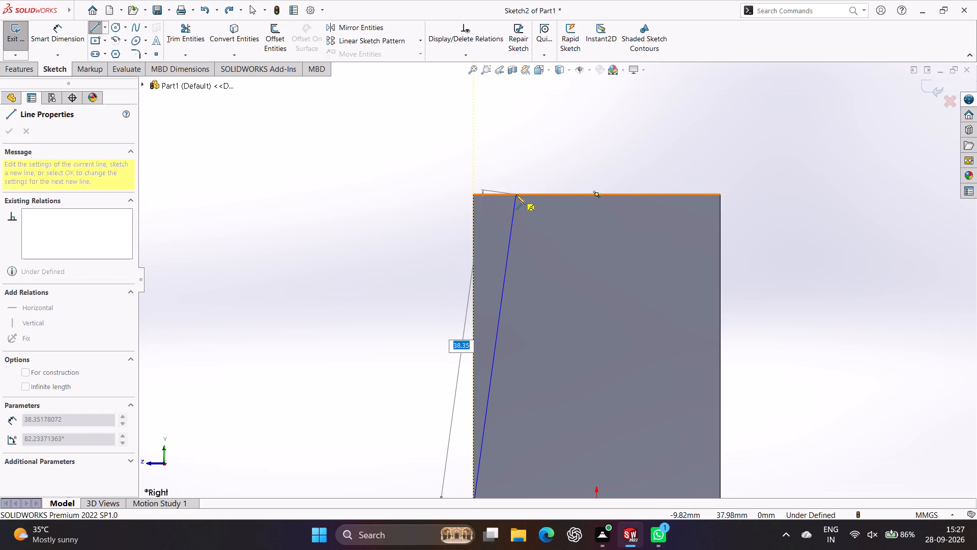
pyautogui.click(516, 195)
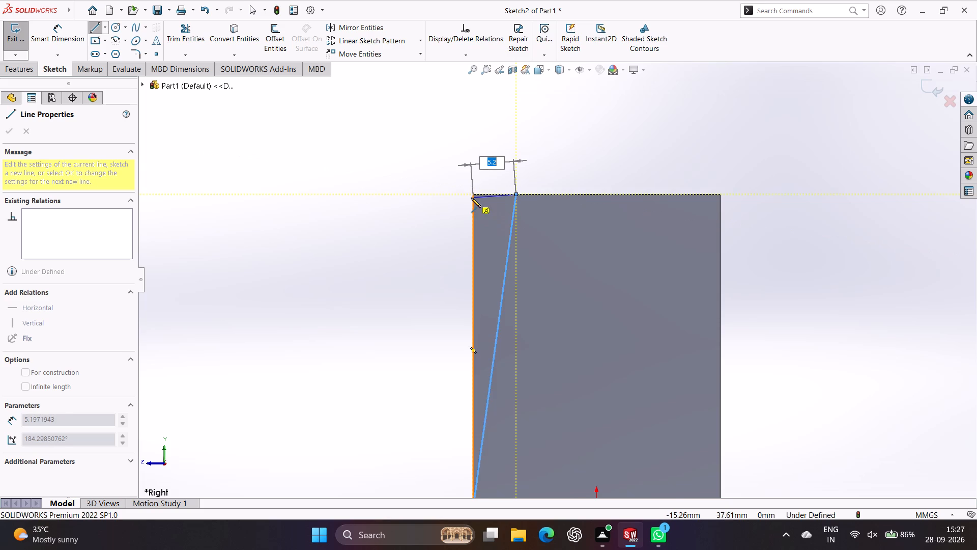
pyautogui.click(473, 194)
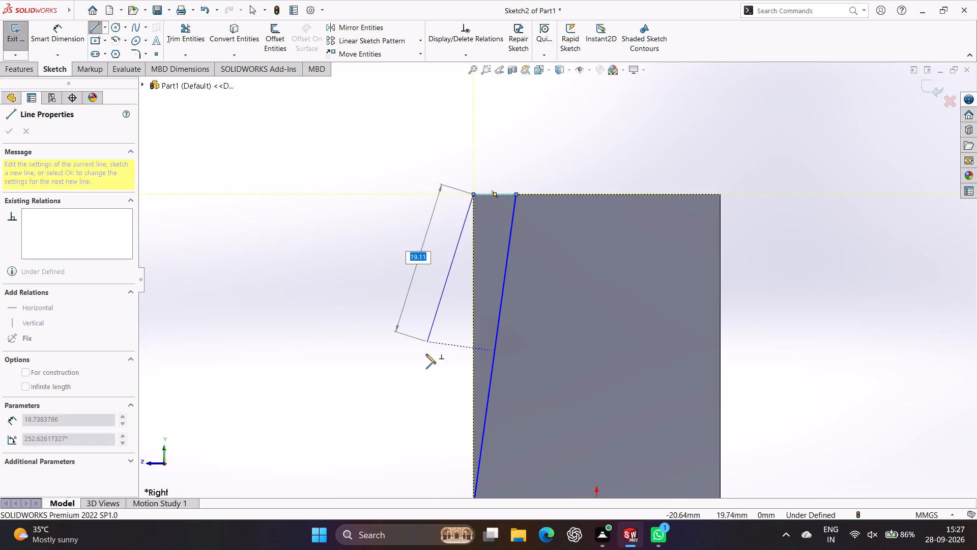
pyautogui.scroll(-1, 426, 355)
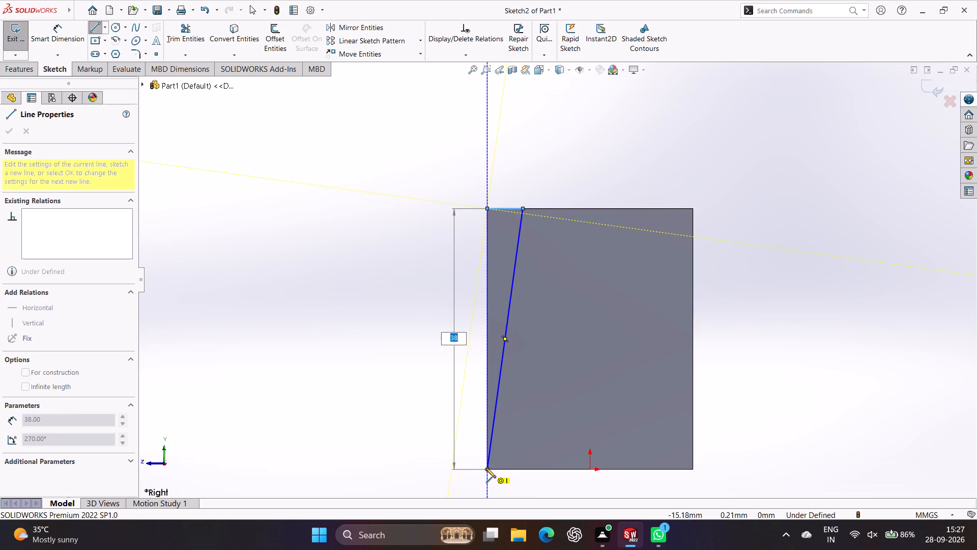
pyautogui.click(486, 468)
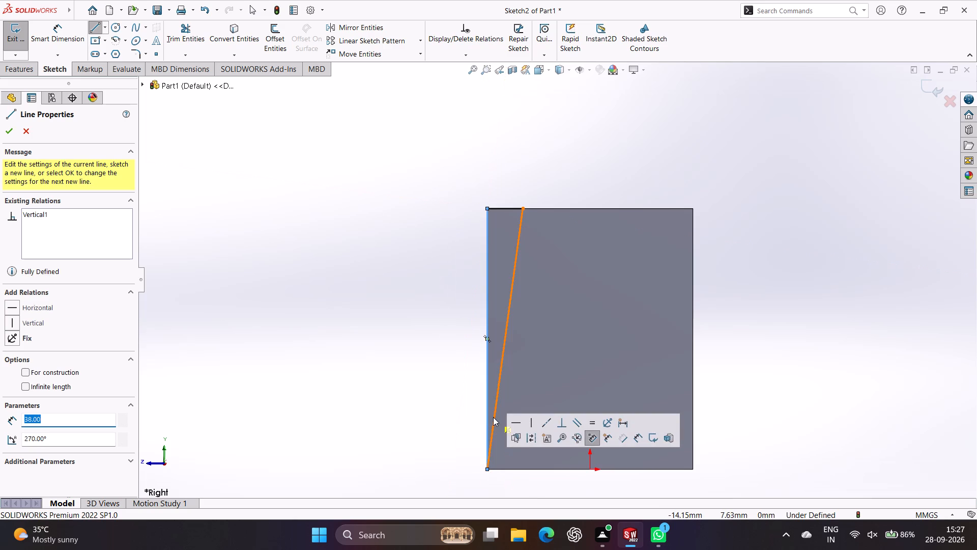
pyautogui.press('Escape')
# Dimension the triangle's top side to 8 mm.
pyautogui.click(72, 32)
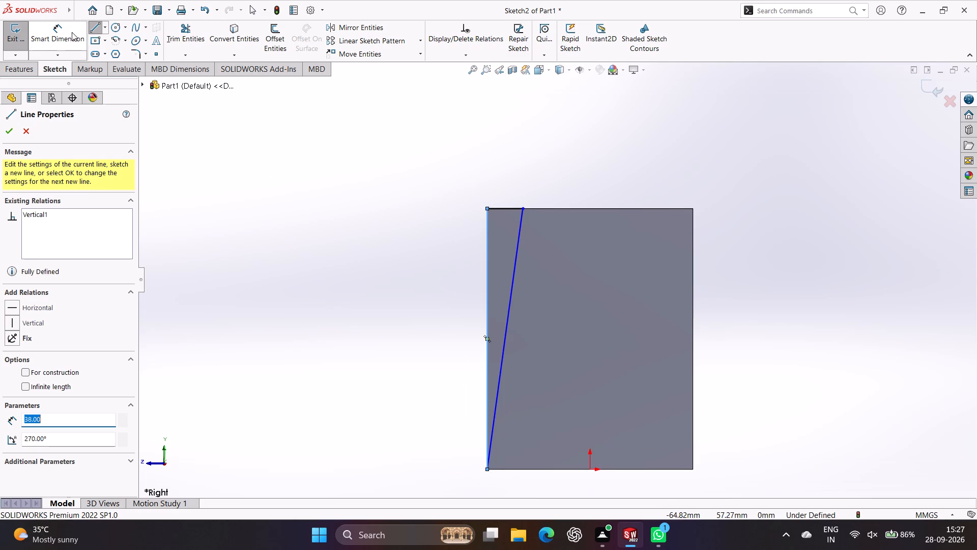
pyautogui.click(502, 210)
pyautogui.click(497, 171)
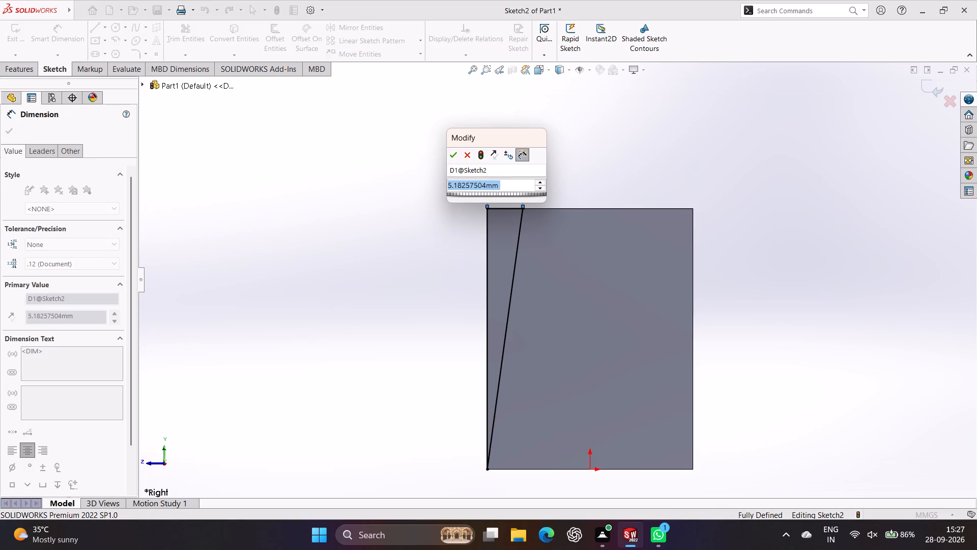
pyautogui.press('8')
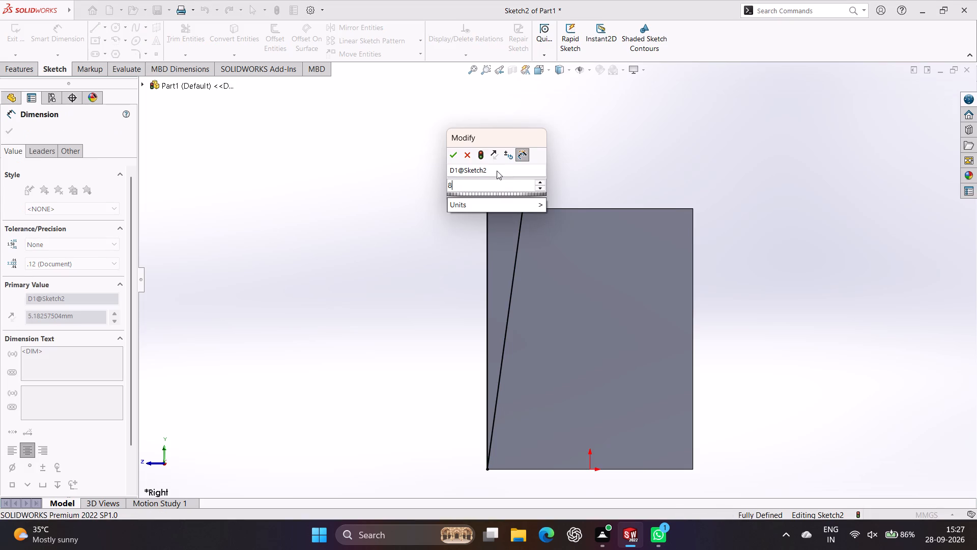
pyautogui.press('Return')
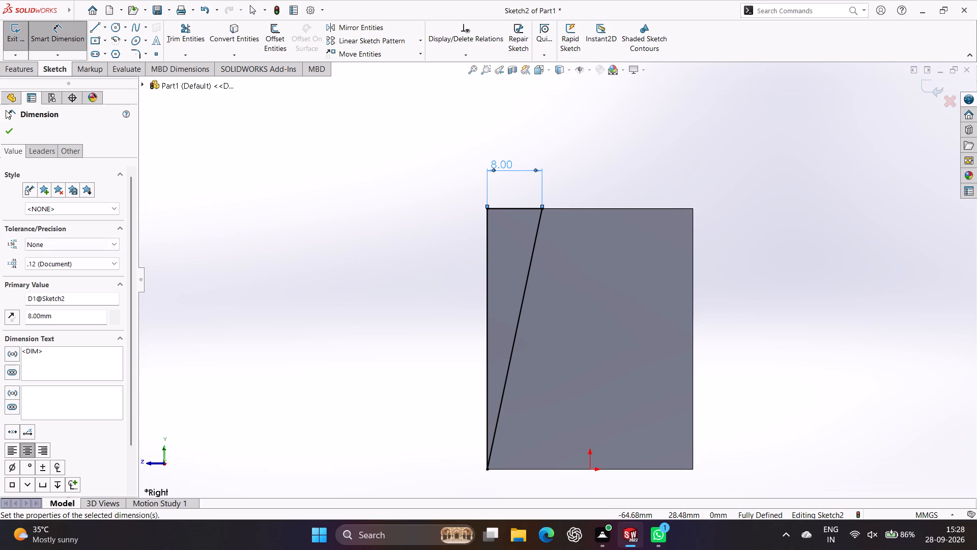
pyautogui.click(11, 127)
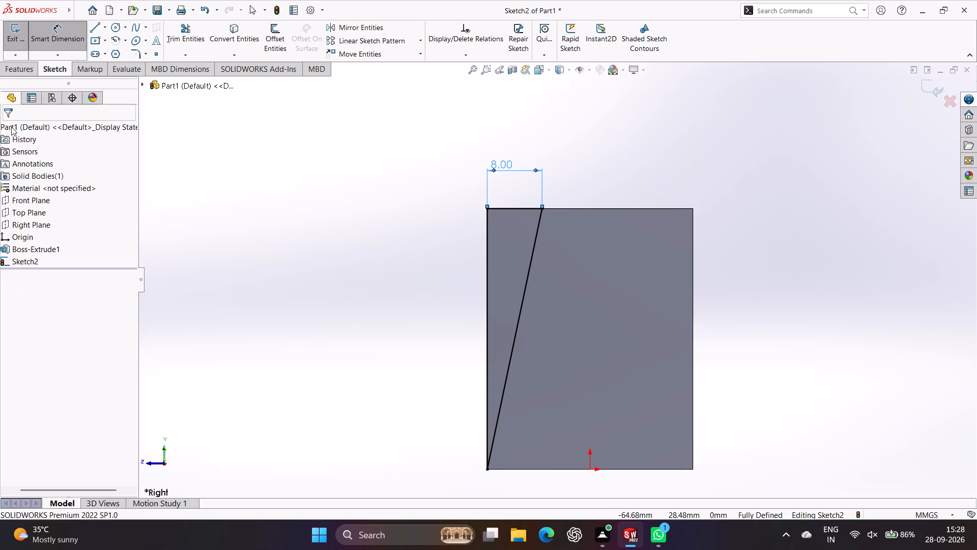
# Draw a vertical construction centerline about 60 mm long through the origin, extending beyond the block's top and bottom edges.
pyautogui.click(107, 24)
pyautogui.click(110, 49)
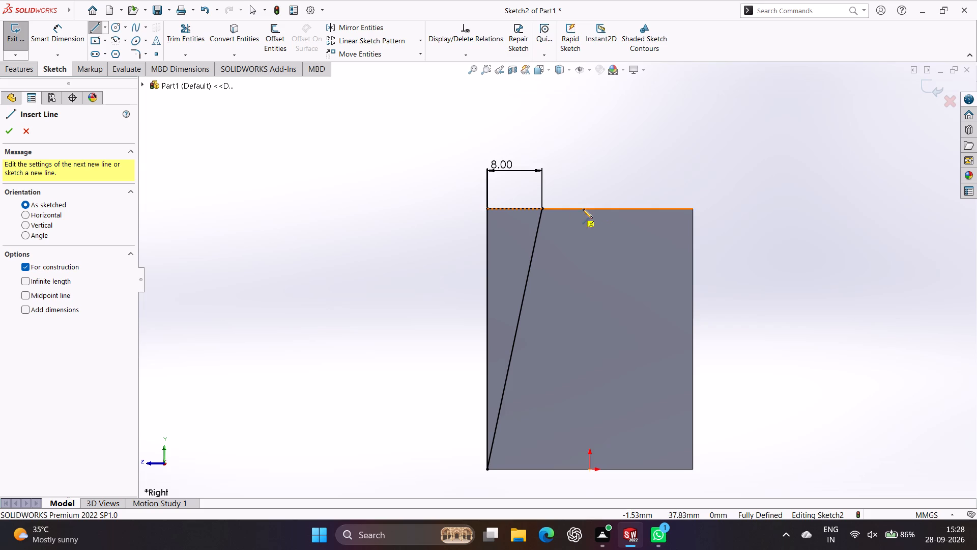
pyautogui.click(590, 118)
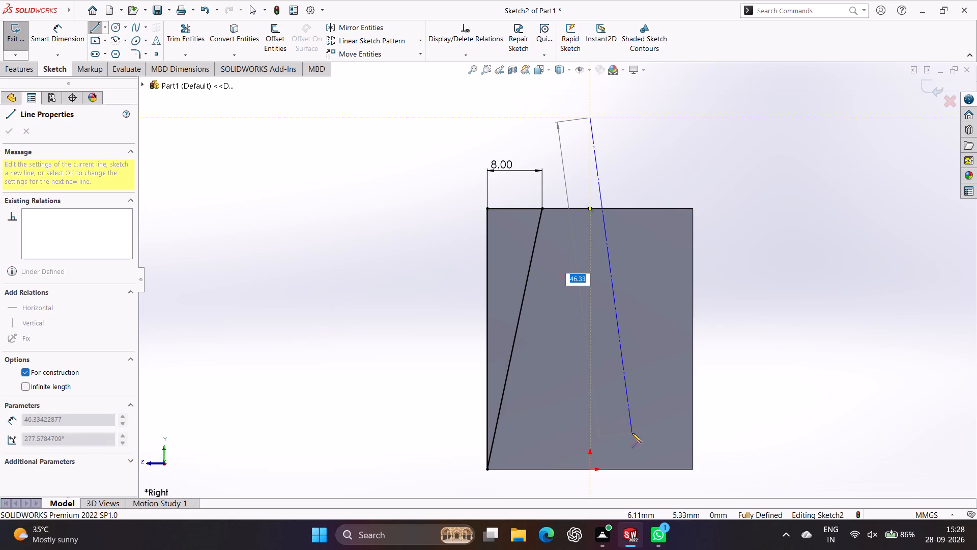
pyautogui.scroll(-1, 632, 433)
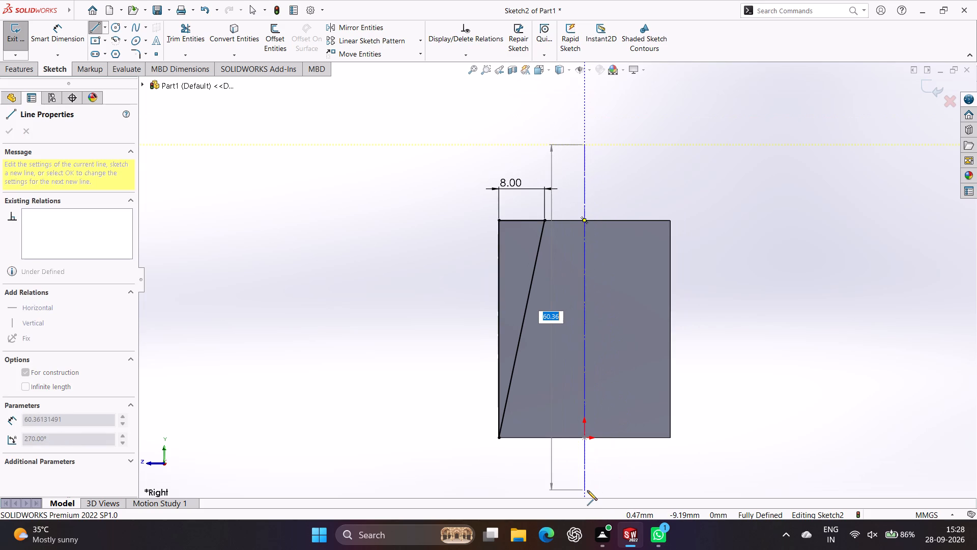
pyautogui.click(587, 490)
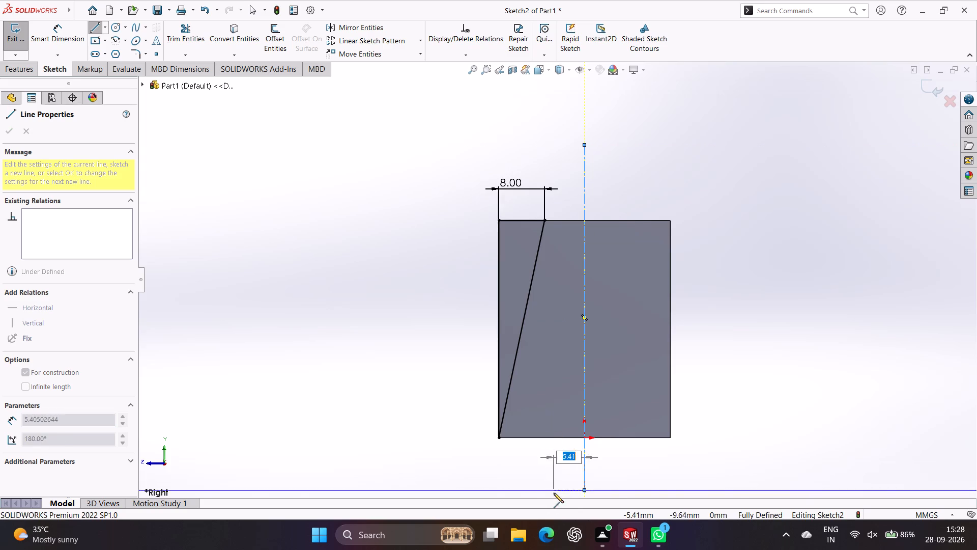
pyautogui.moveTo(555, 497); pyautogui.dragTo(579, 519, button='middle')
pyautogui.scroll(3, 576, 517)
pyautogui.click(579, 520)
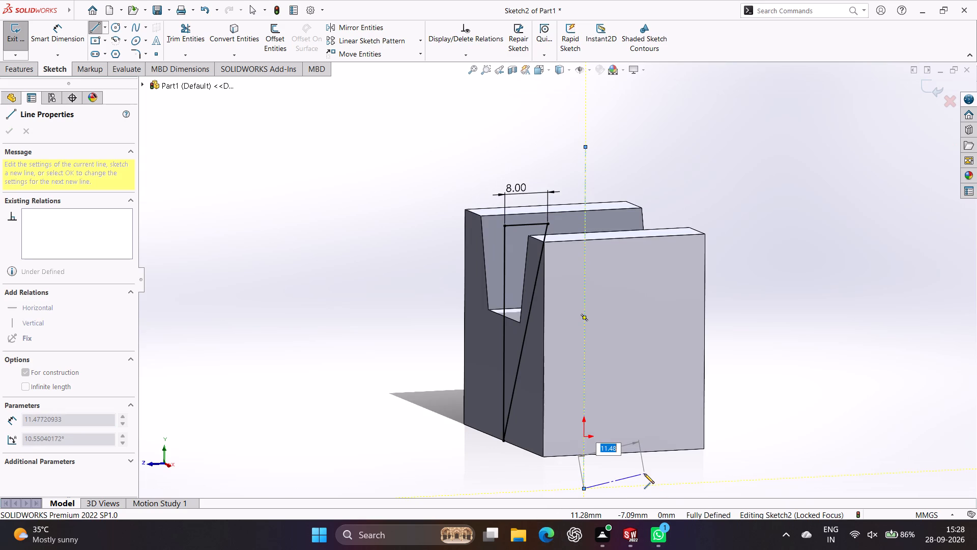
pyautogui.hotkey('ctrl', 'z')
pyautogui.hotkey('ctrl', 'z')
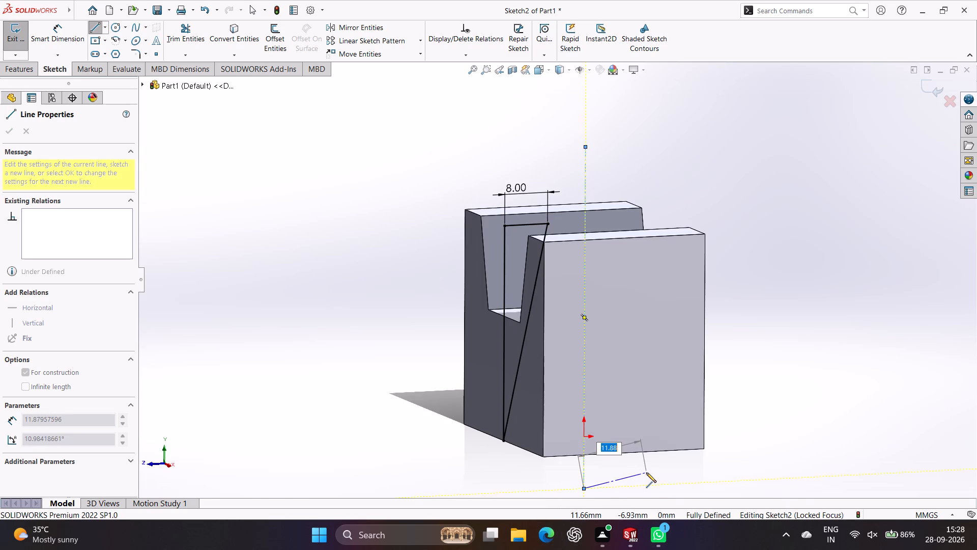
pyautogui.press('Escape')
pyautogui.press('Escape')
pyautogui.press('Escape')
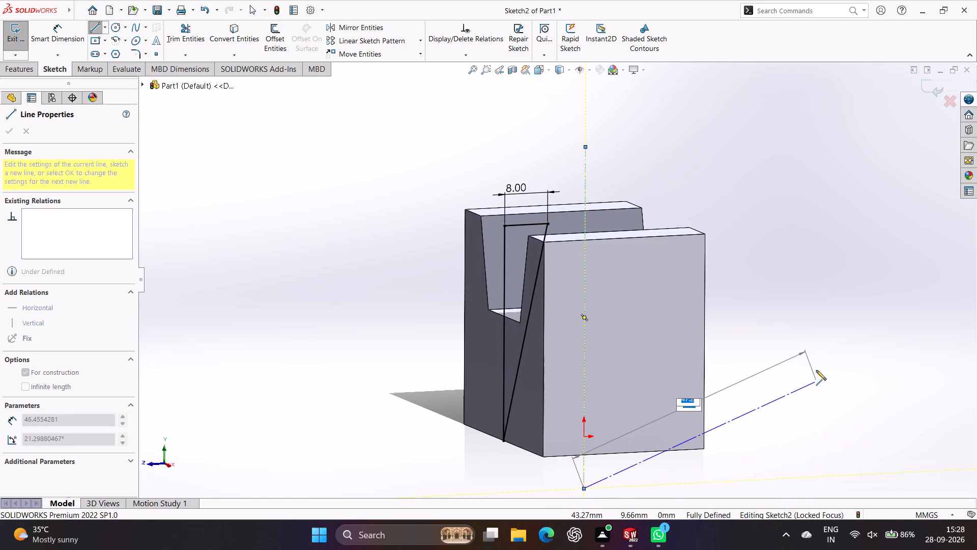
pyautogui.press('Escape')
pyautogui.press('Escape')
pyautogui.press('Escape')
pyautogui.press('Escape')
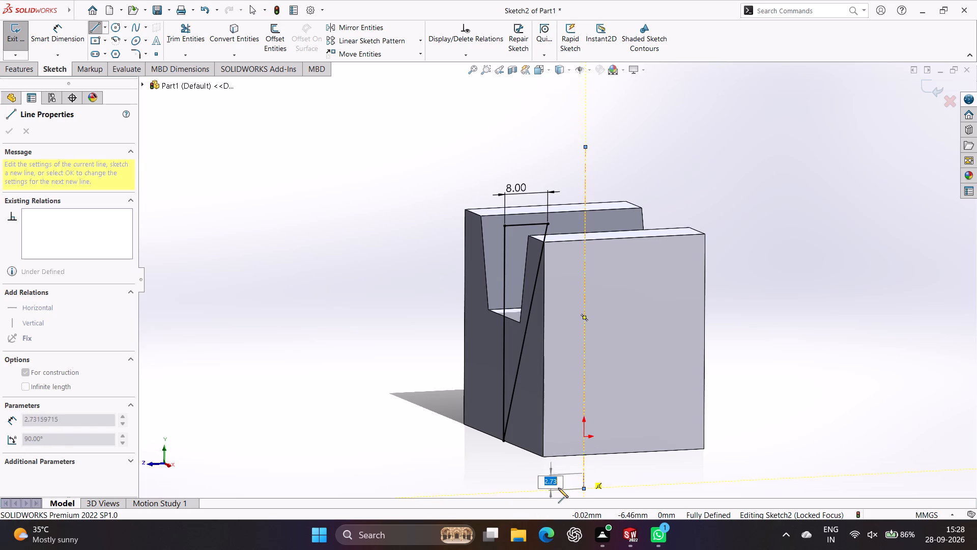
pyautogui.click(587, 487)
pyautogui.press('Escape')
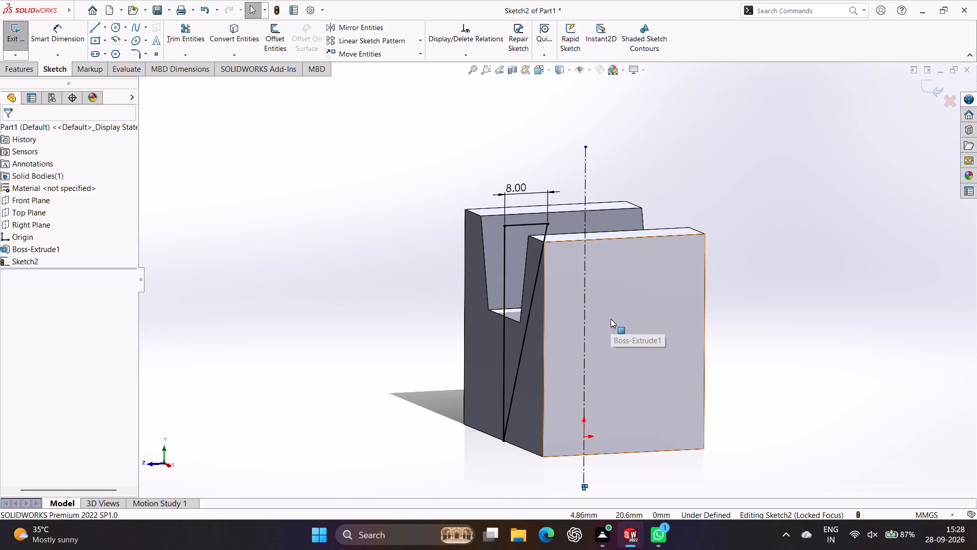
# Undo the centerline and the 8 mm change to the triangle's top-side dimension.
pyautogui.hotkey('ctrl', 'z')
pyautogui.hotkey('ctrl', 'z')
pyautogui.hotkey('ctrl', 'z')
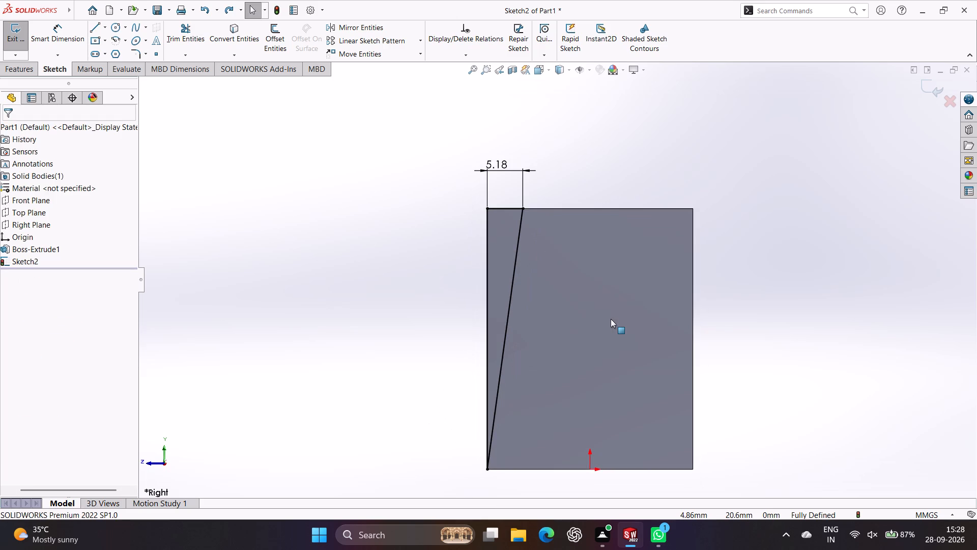
# Draw a vertical construction centerline about 59 mm long through the origin, extending beyond the block's top and bottom edges.
pyautogui.scroll(-1, 621, 317)
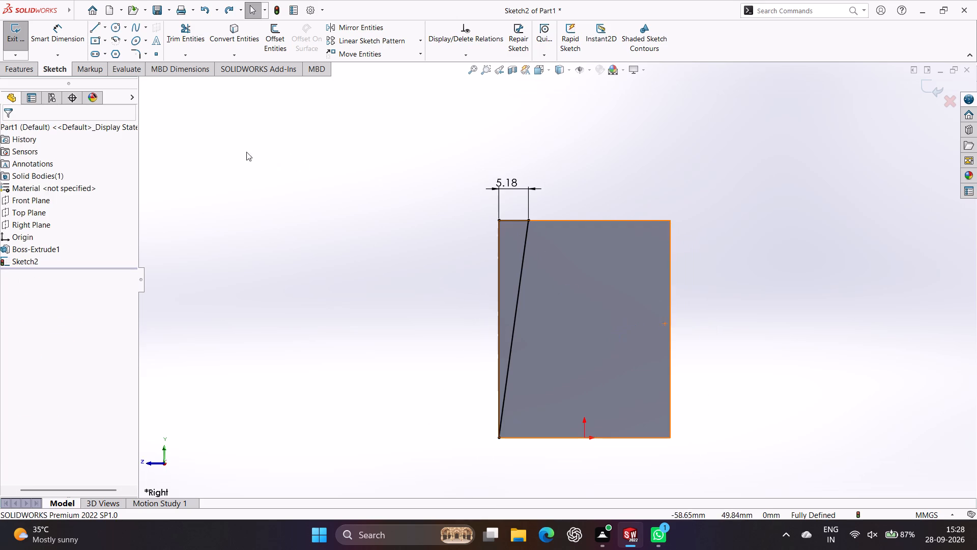
pyautogui.click(107, 26)
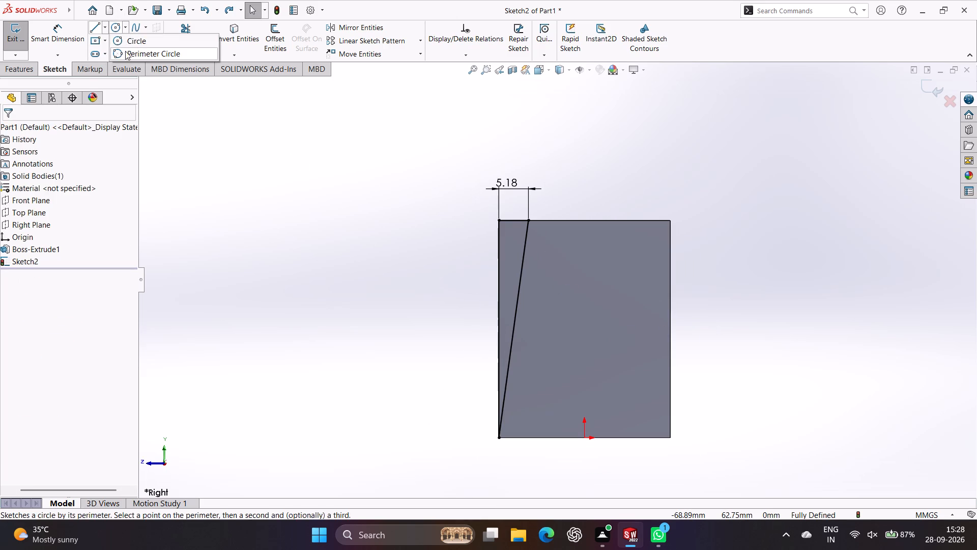
pyautogui.click(103, 26)
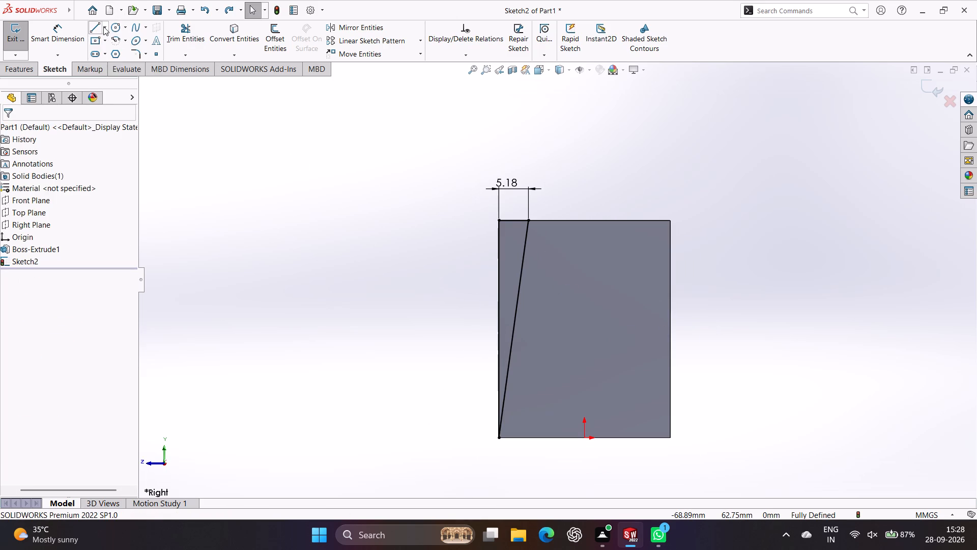
pyautogui.click(103, 26)
pyautogui.click(107, 53)
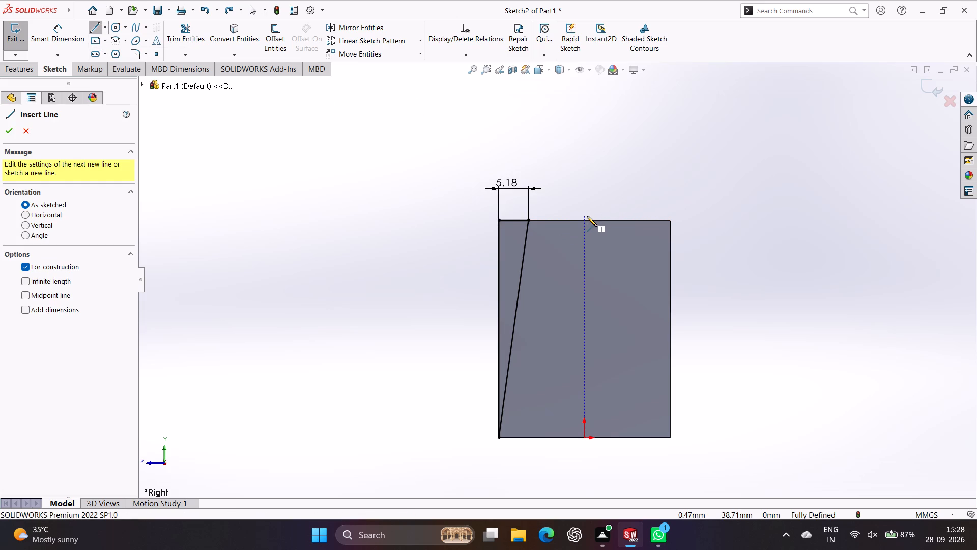
pyautogui.click(584, 136)
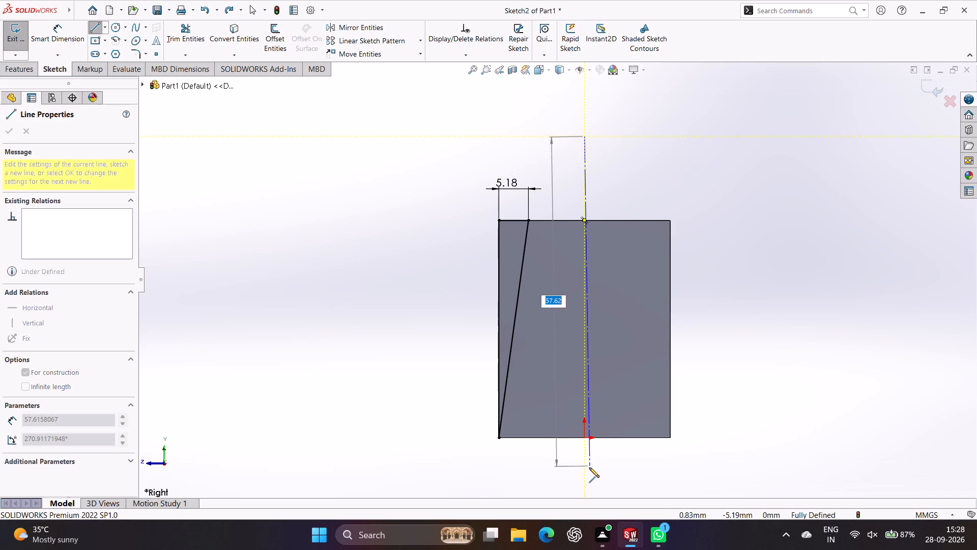
pyautogui.click(583, 476)
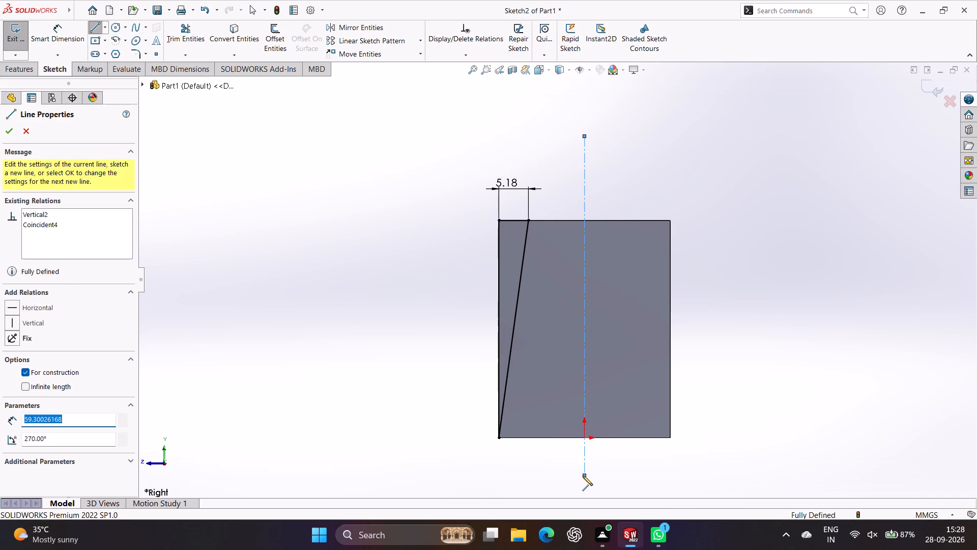
pyautogui.press('Escape')
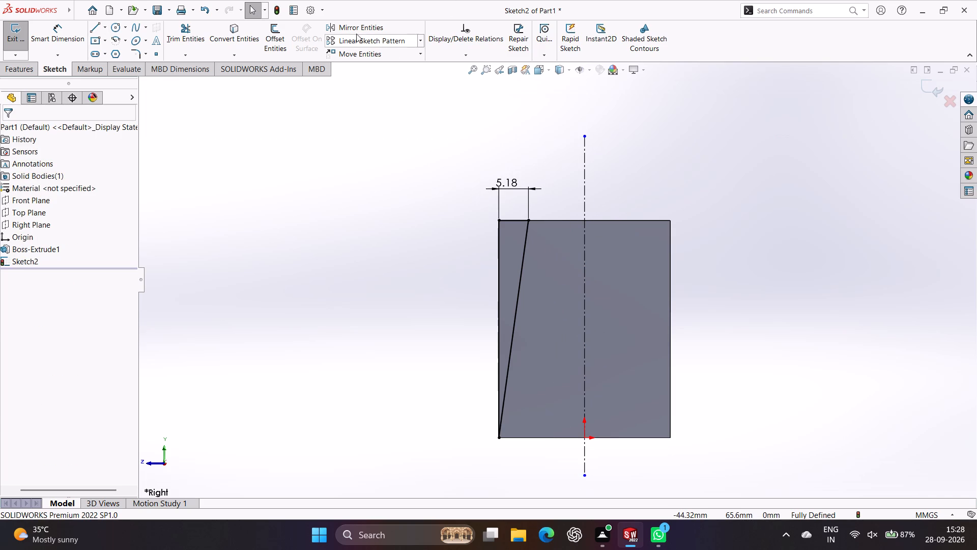
# Mirror the triangle's three lines about the vertical centerline, keeping the original as a copy.
pyautogui.click(362, 29)
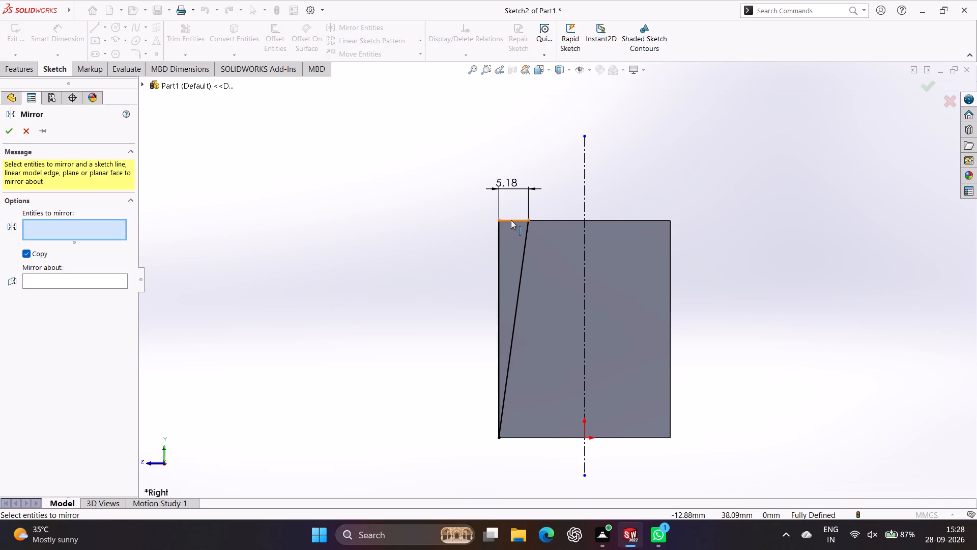
pyautogui.click(511, 220)
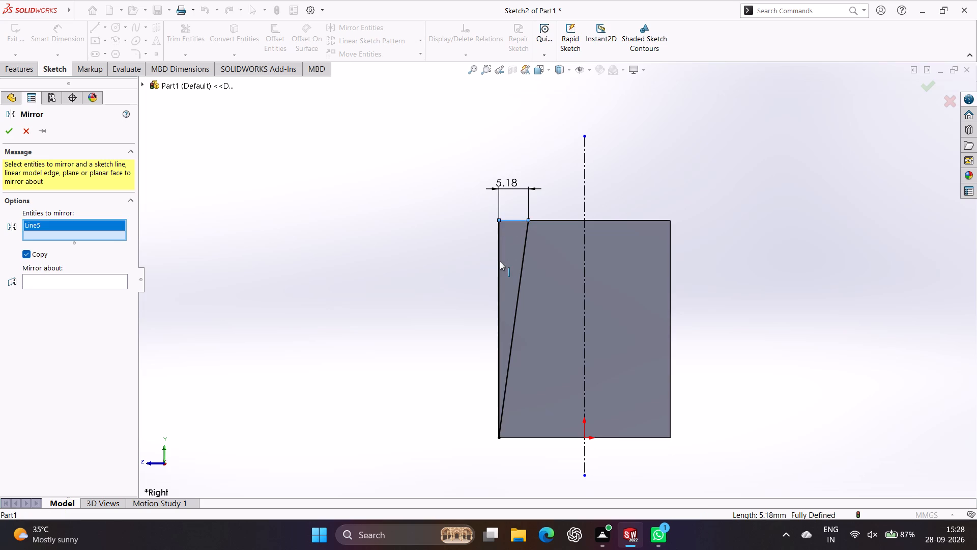
pyautogui.keyDown('ctrl'); pyautogui.click(500, 261); pyautogui.keyUp('ctrl')
pyautogui.keyDown('ctrl'); pyautogui.click(523, 278); pyautogui.keyUp('ctrl')
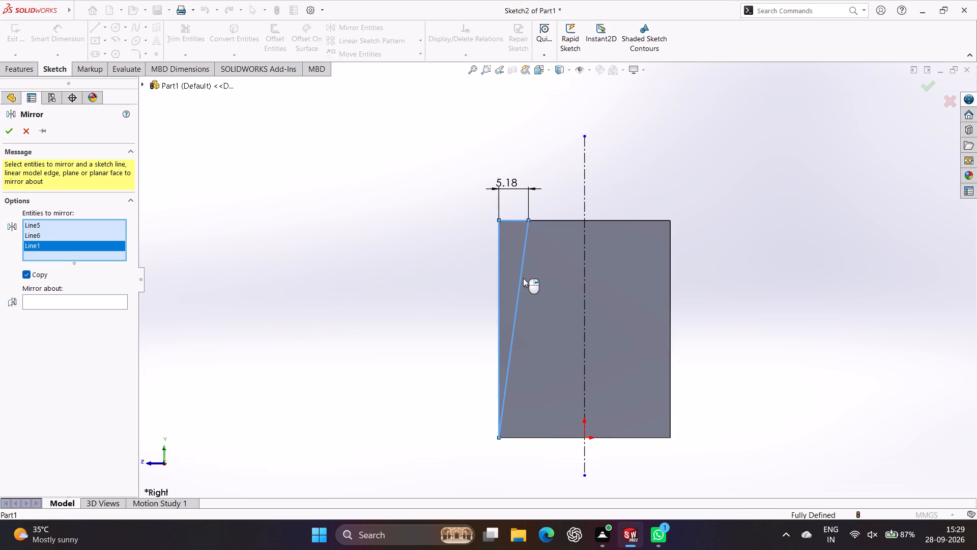
pyautogui.click(54, 299)
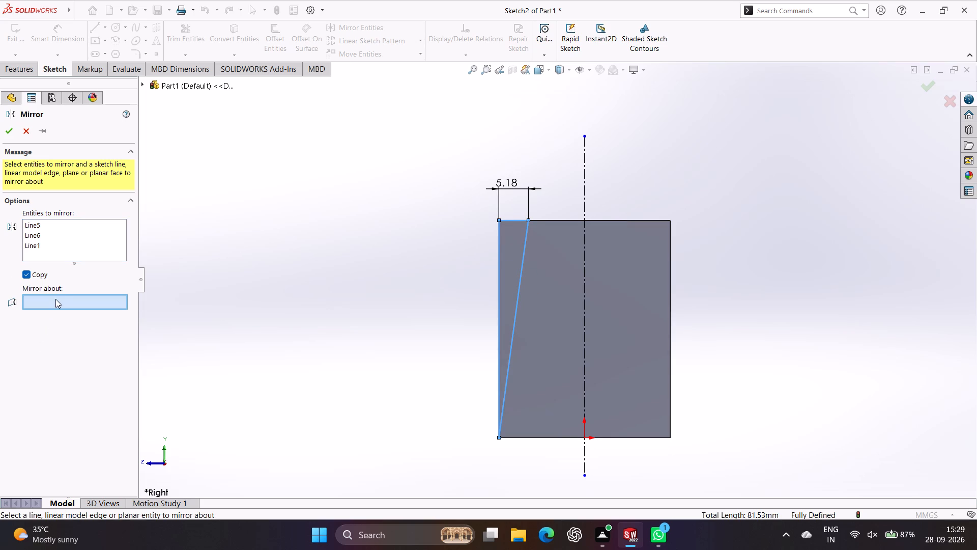
pyautogui.click(585, 177)
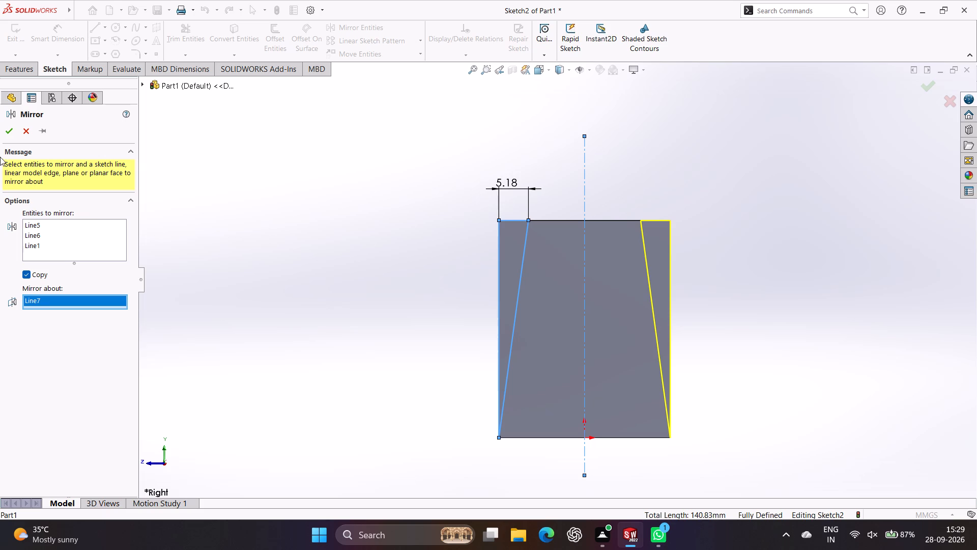
pyautogui.click(6, 132)
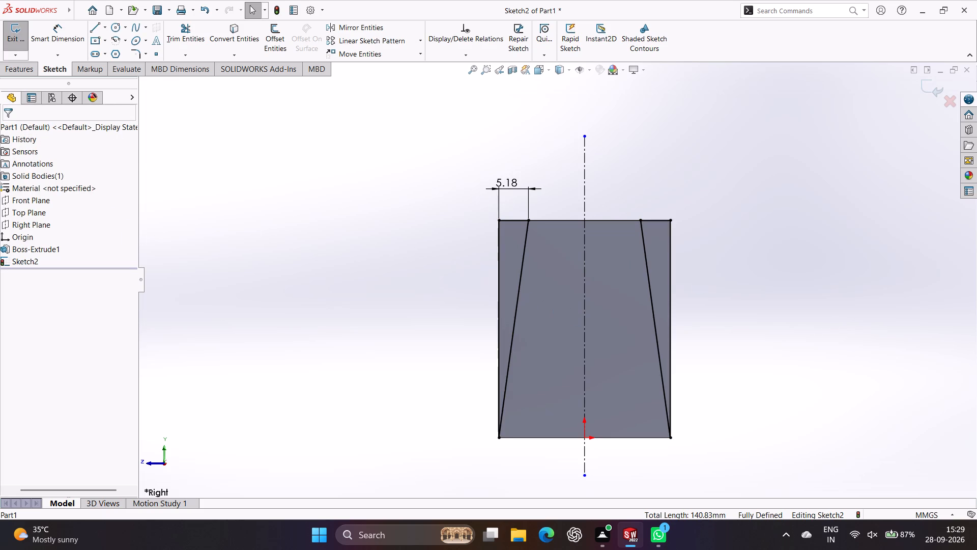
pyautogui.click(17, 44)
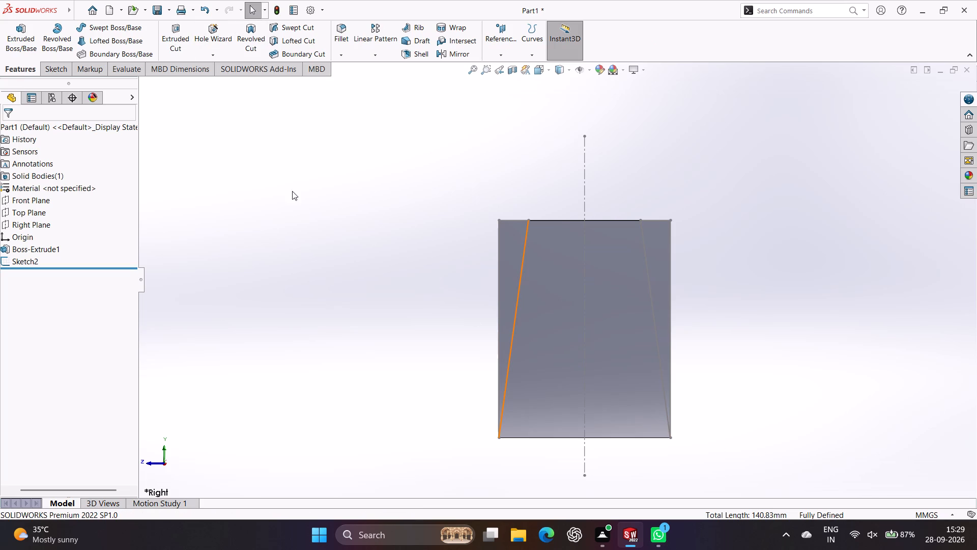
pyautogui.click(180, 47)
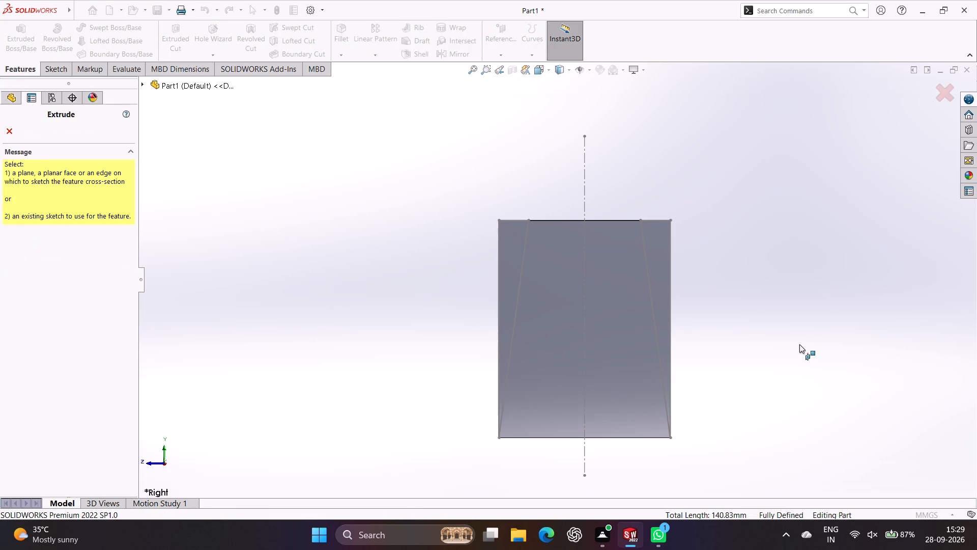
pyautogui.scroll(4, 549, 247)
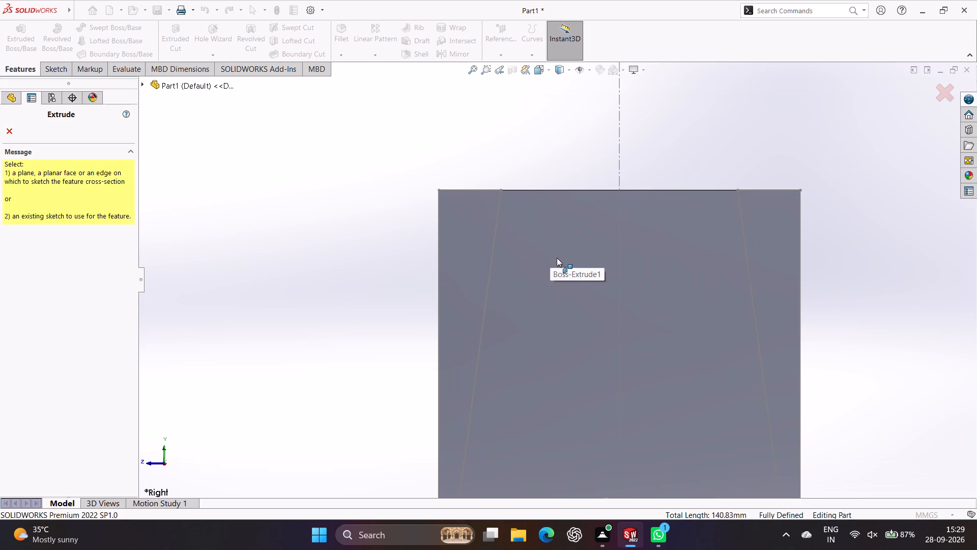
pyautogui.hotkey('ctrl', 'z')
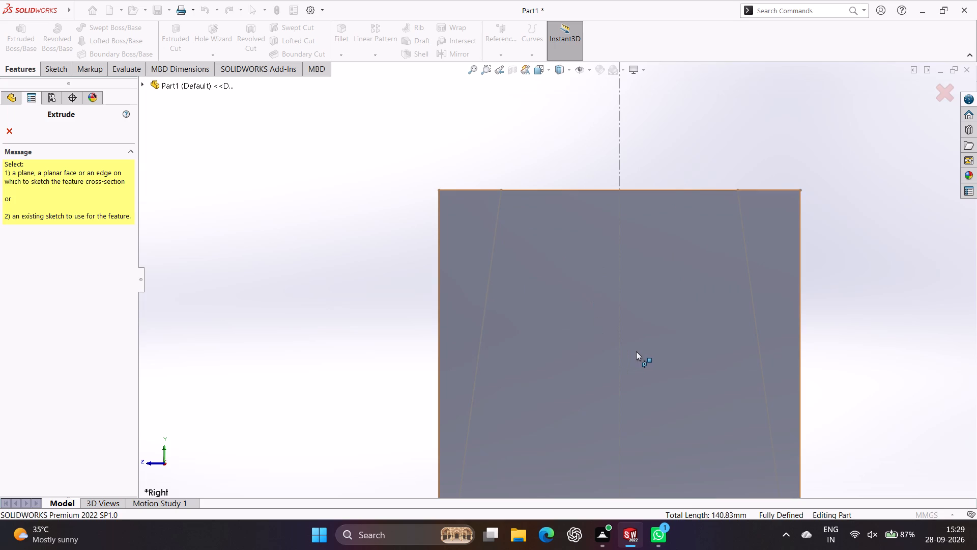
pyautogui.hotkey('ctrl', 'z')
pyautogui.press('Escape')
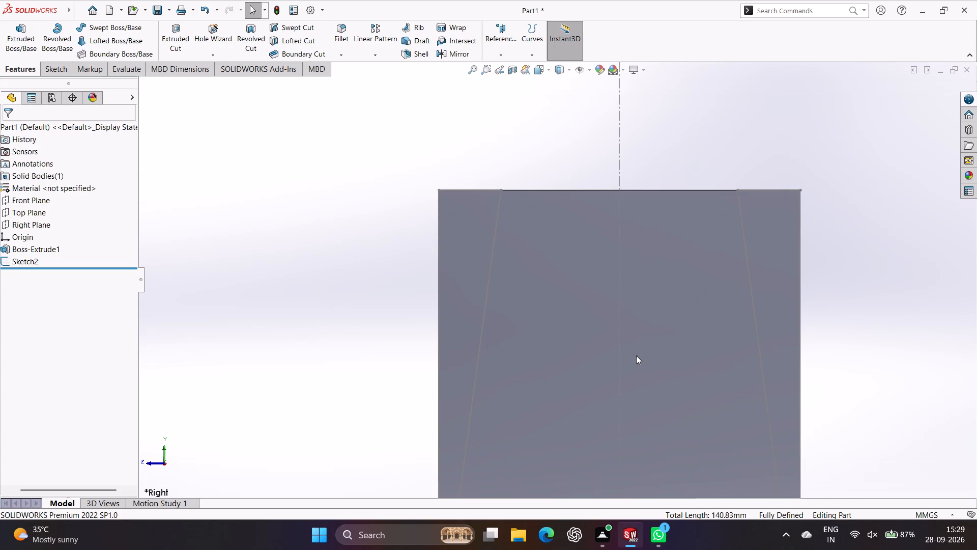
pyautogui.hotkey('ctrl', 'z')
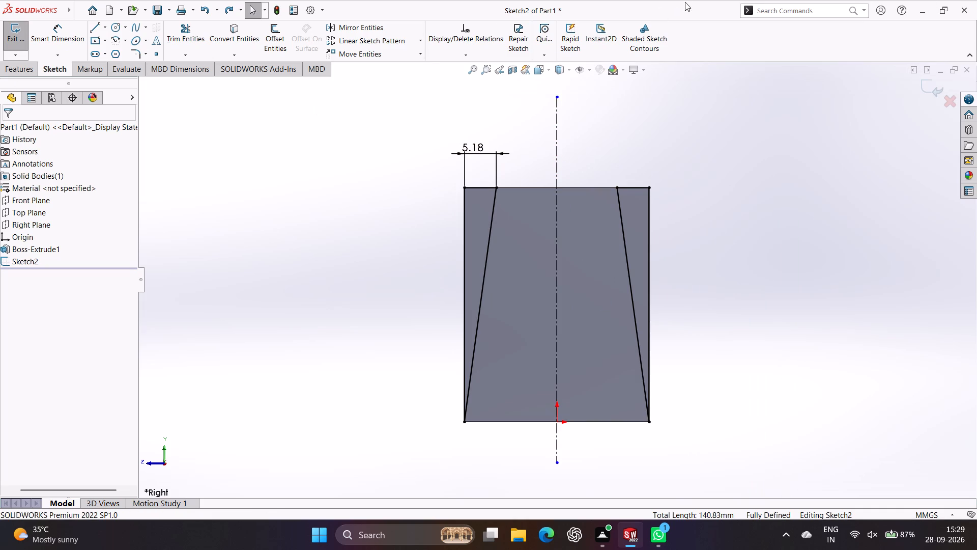
# Set the top-side dimension of the original +Z triangle to 8 mm.
pyautogui.click(469, 145)
pyautogui.click(469, 145)
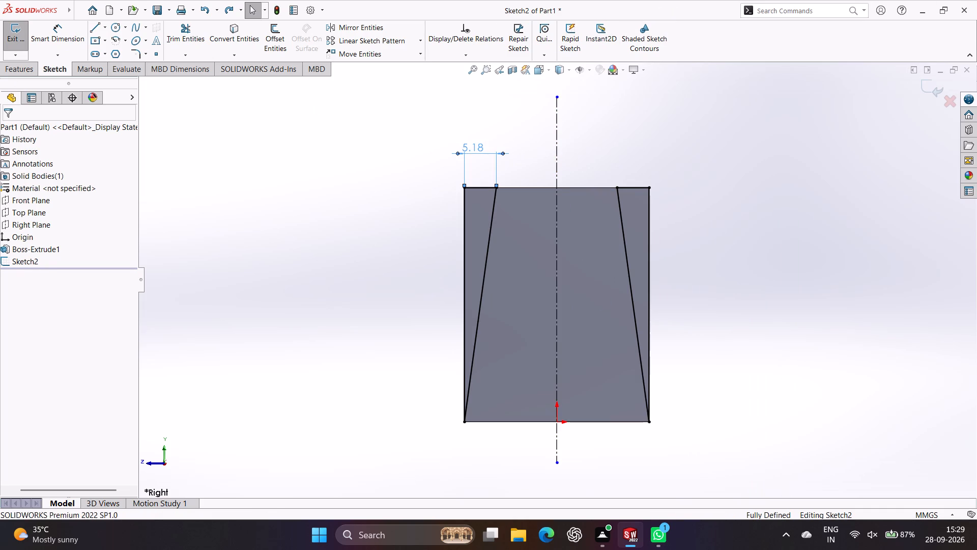
pyautogui.doubleClick(469, 145)
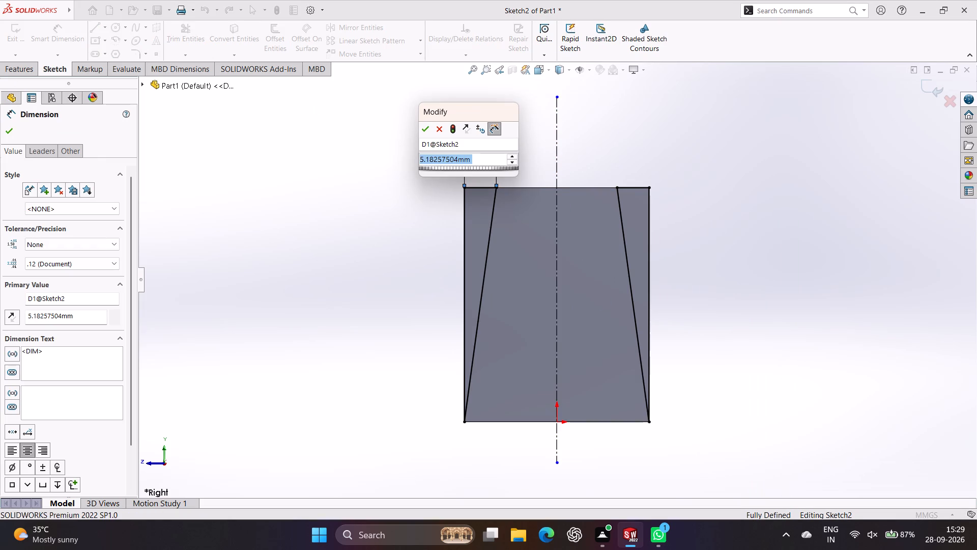
pyautogui.press('8')
pyautogui.press('Return')
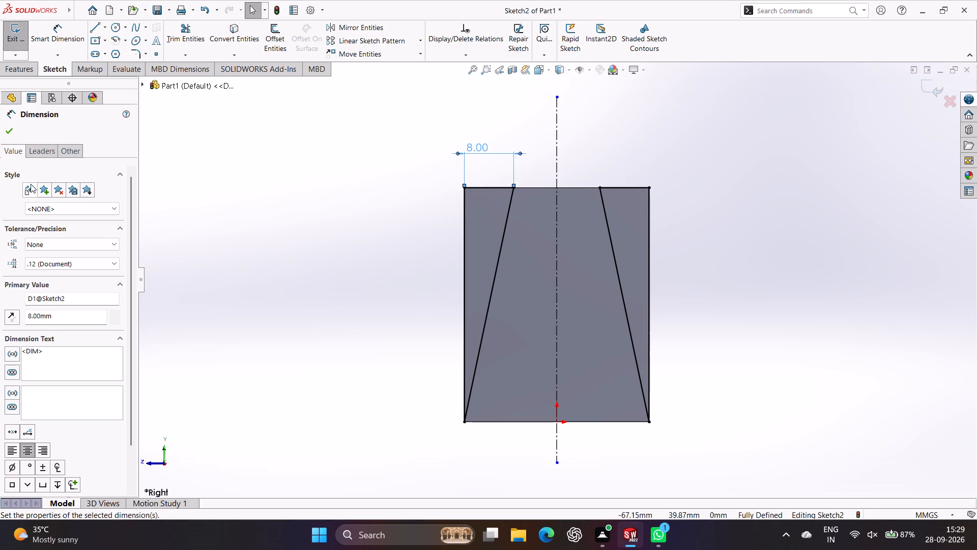
pyautogui.click(10, 132)
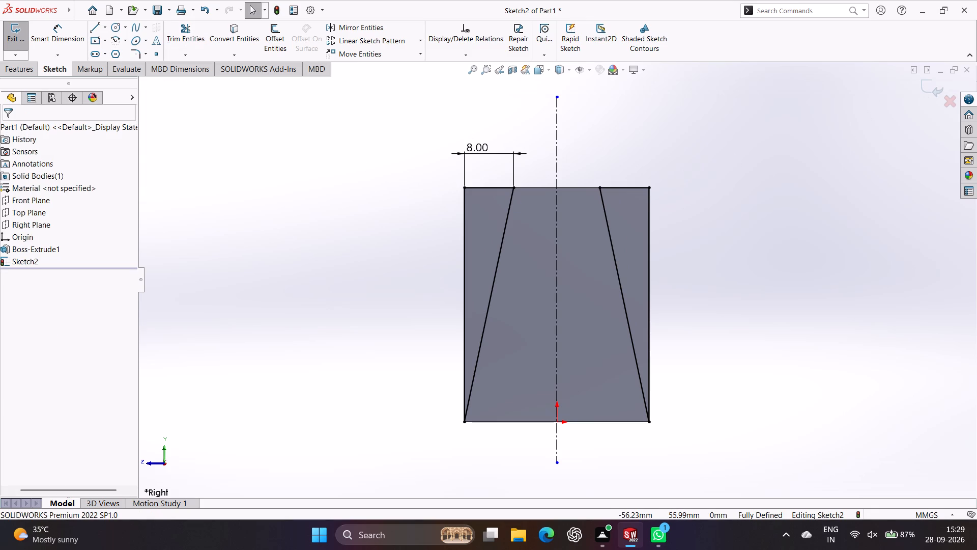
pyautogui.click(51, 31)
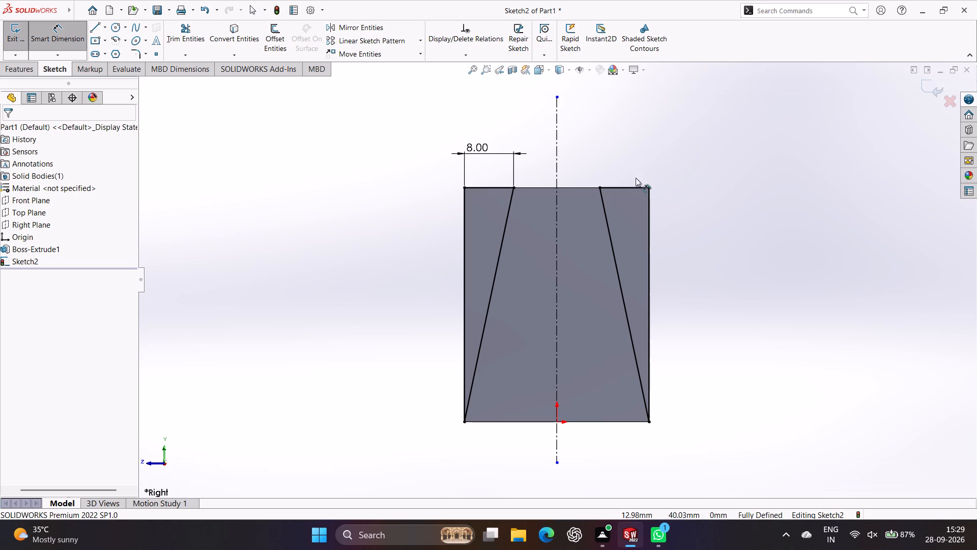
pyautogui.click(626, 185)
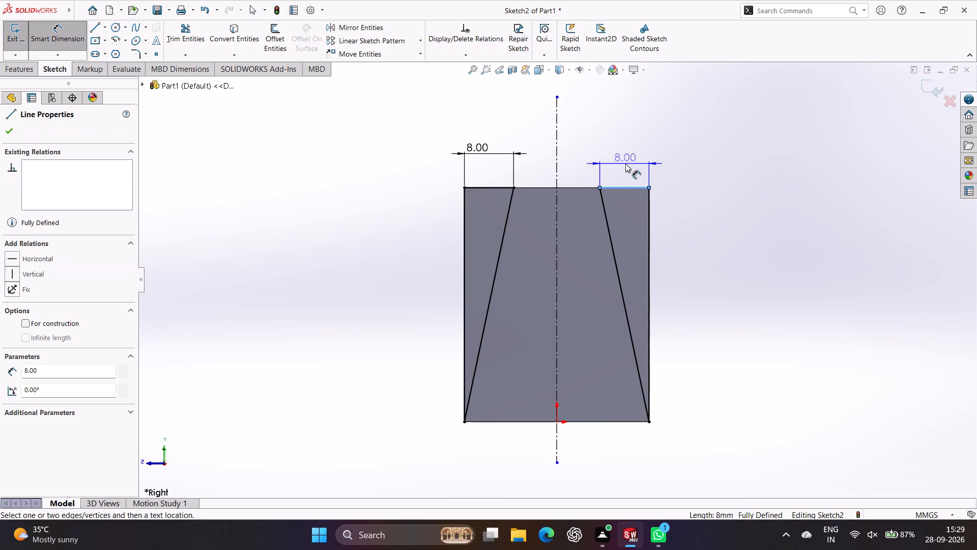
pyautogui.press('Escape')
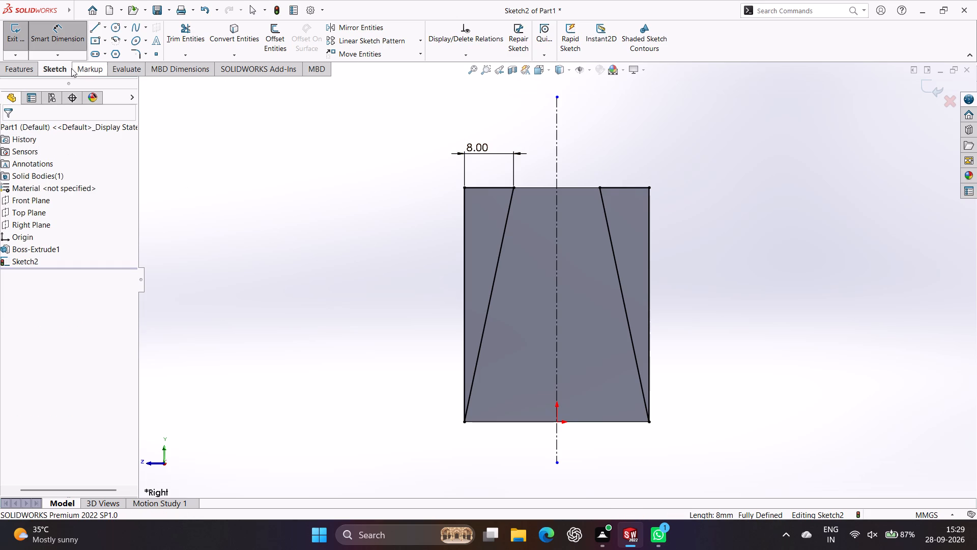
# Close the sketch containing the two mirrored taper triangles.
pyautogui.click(20, 29)
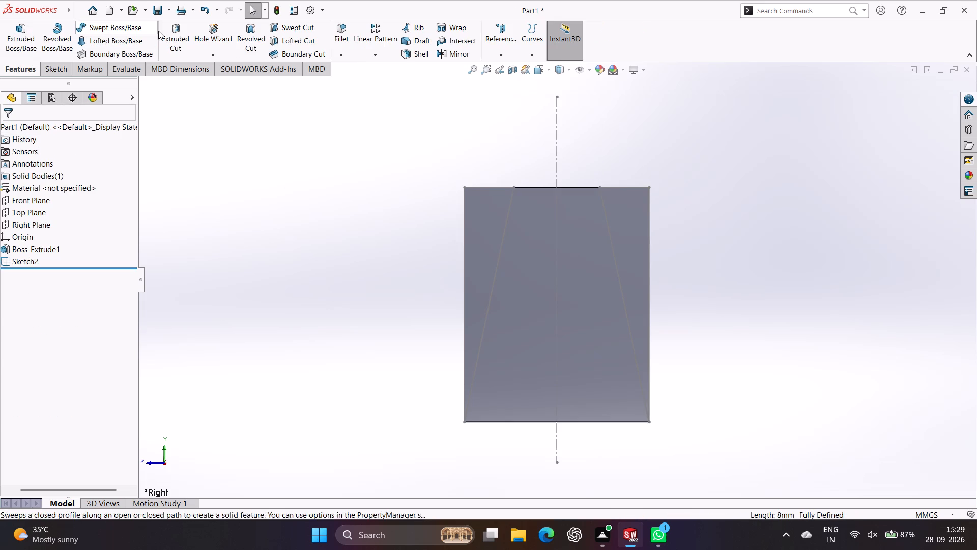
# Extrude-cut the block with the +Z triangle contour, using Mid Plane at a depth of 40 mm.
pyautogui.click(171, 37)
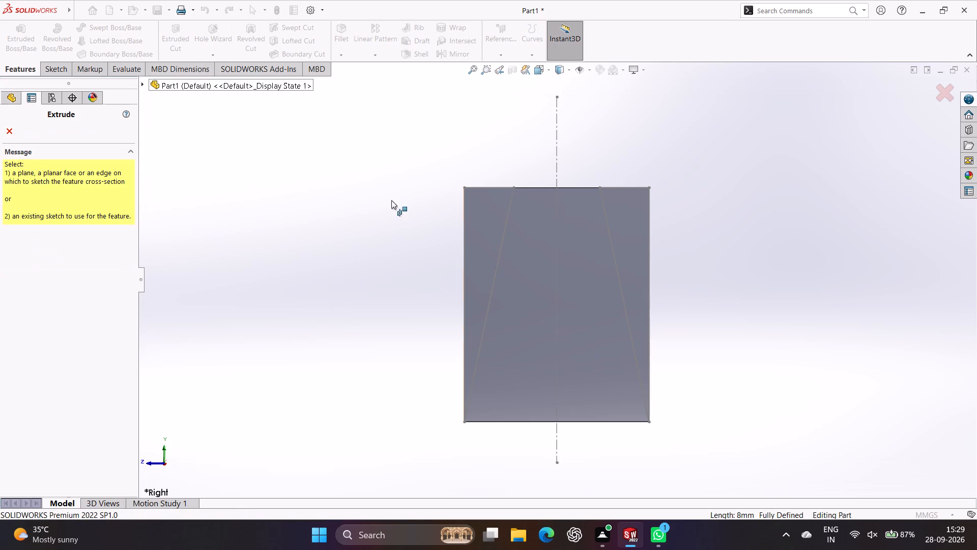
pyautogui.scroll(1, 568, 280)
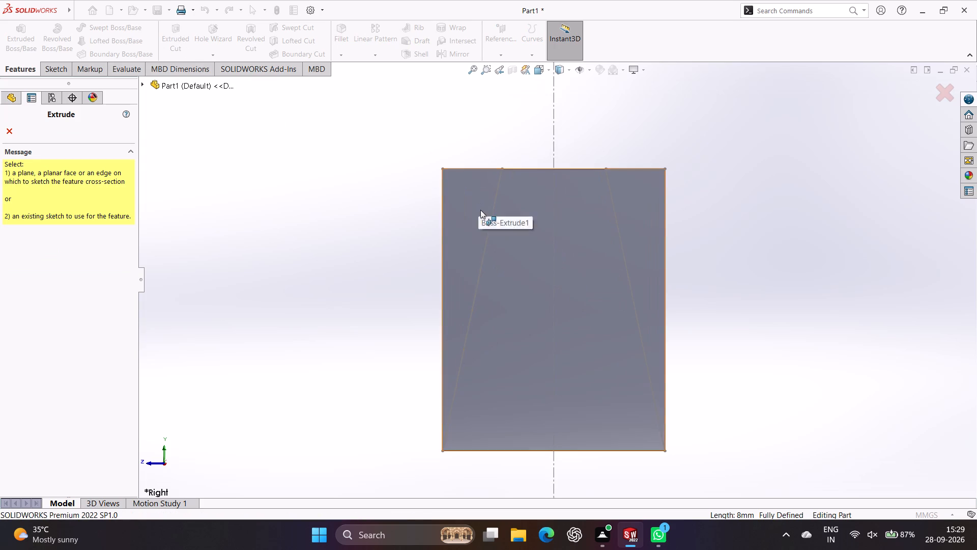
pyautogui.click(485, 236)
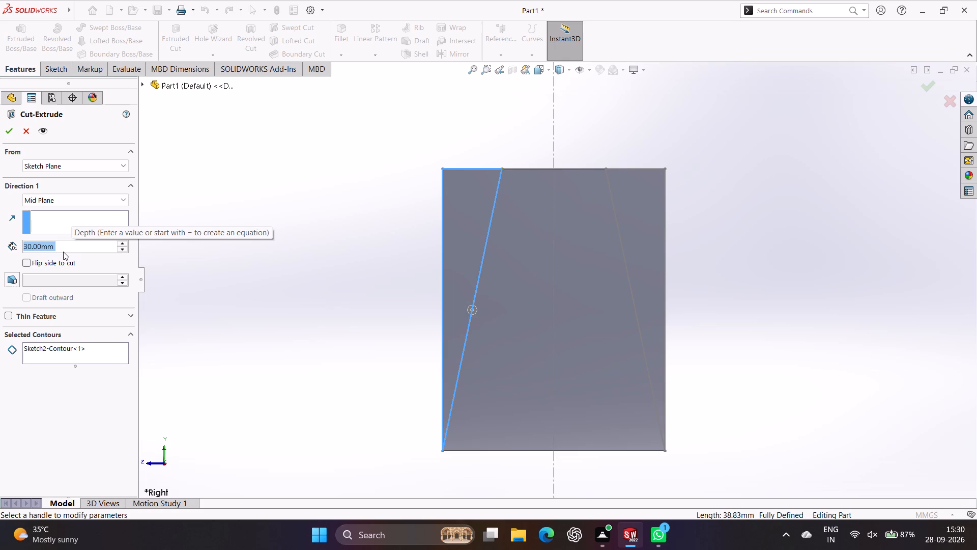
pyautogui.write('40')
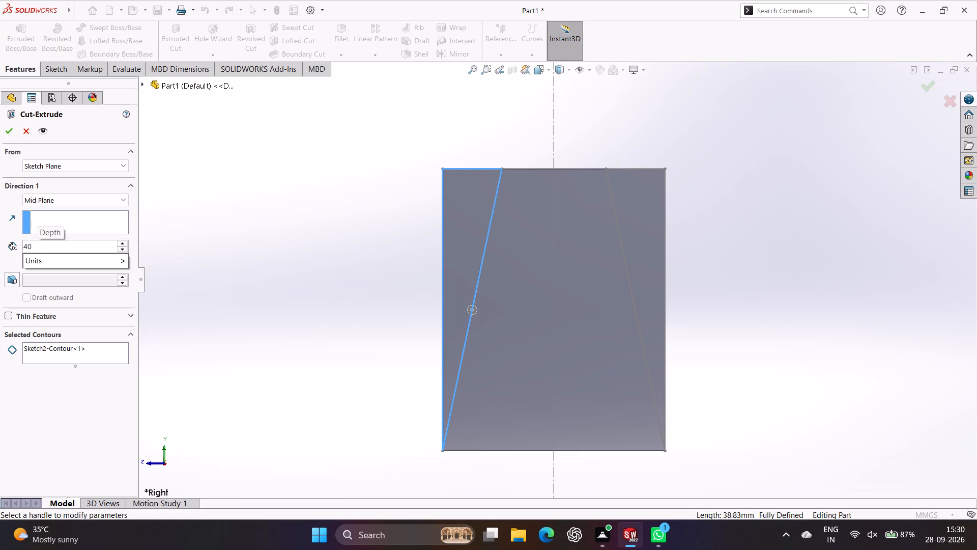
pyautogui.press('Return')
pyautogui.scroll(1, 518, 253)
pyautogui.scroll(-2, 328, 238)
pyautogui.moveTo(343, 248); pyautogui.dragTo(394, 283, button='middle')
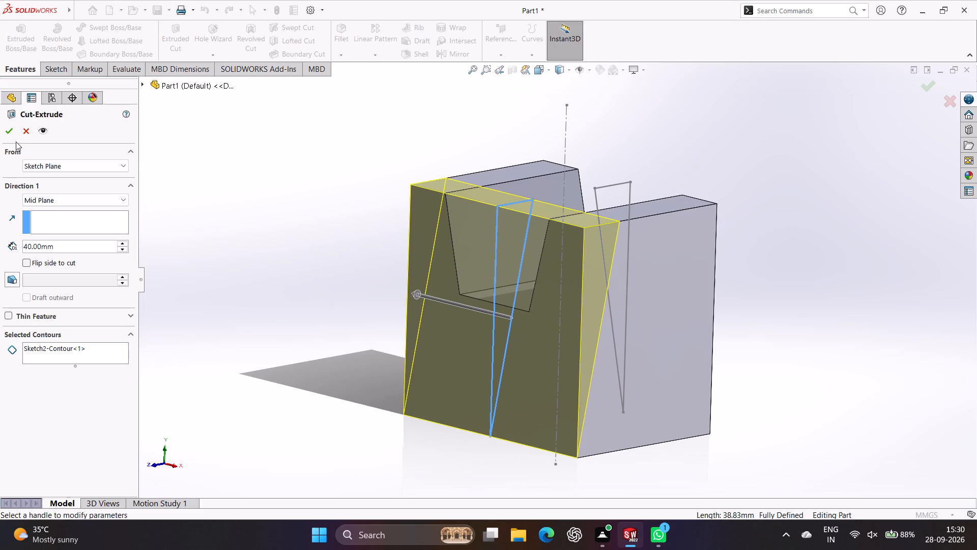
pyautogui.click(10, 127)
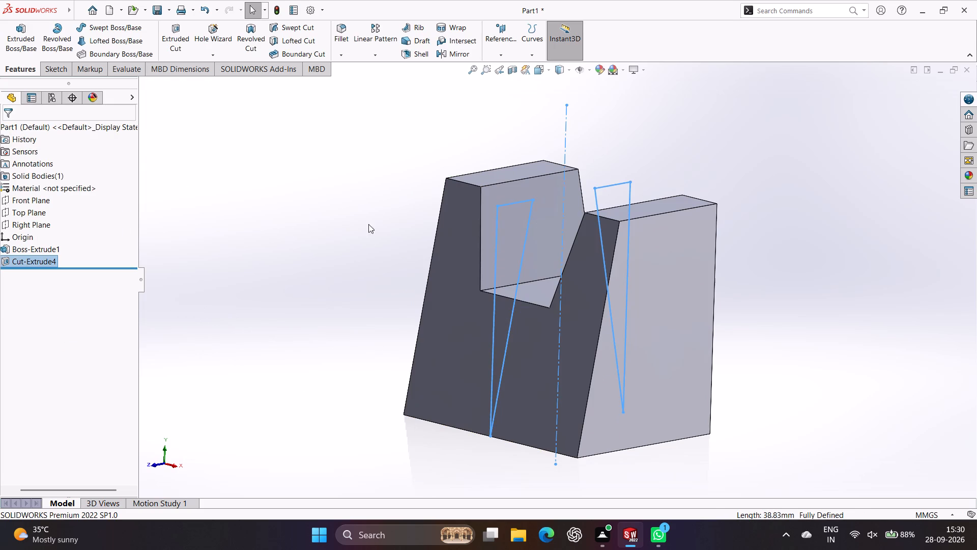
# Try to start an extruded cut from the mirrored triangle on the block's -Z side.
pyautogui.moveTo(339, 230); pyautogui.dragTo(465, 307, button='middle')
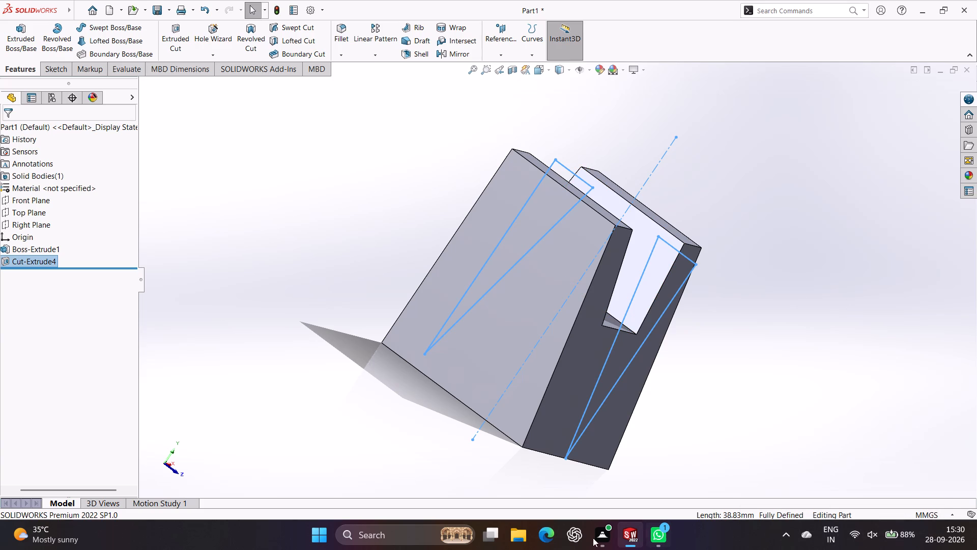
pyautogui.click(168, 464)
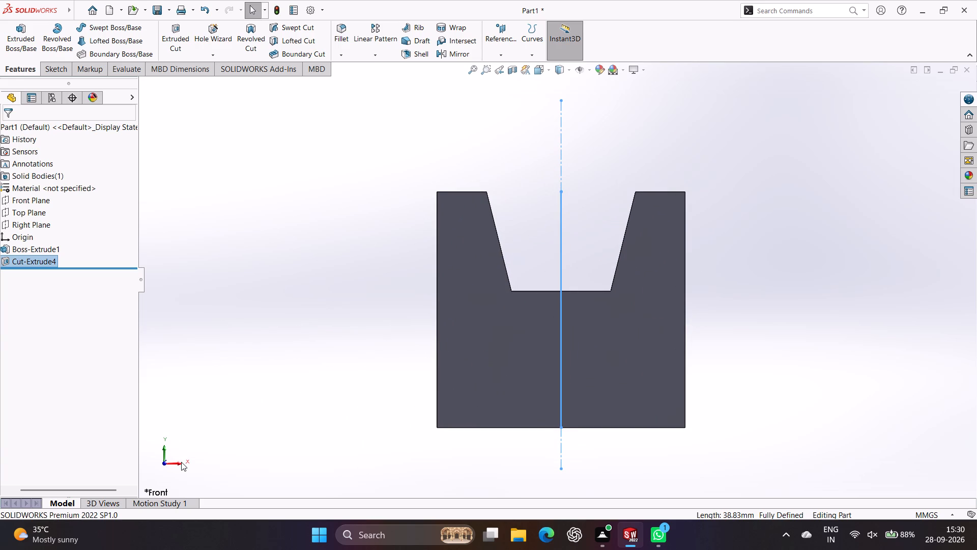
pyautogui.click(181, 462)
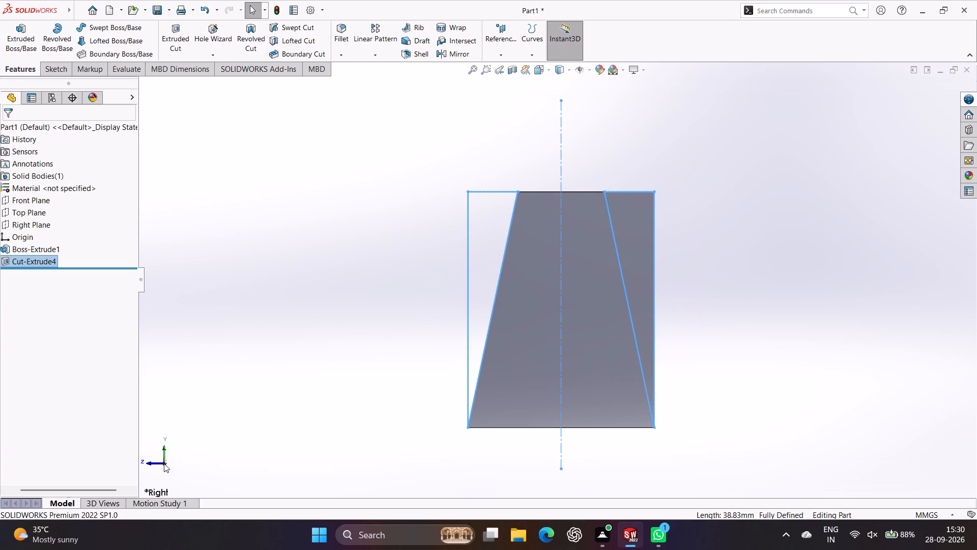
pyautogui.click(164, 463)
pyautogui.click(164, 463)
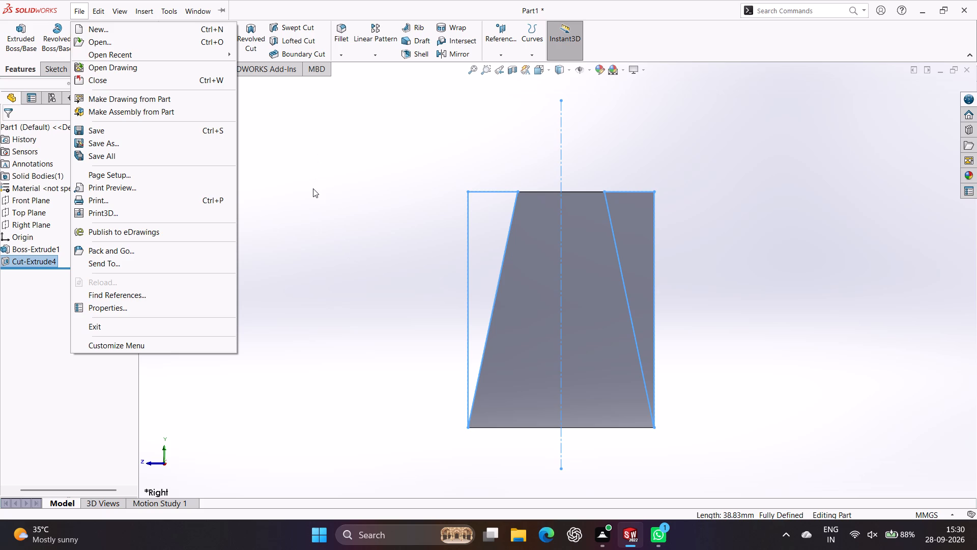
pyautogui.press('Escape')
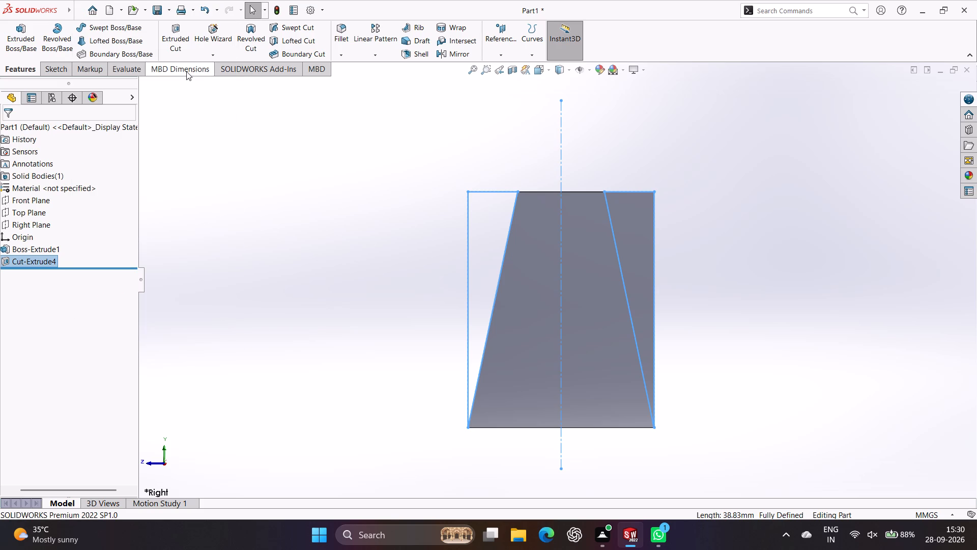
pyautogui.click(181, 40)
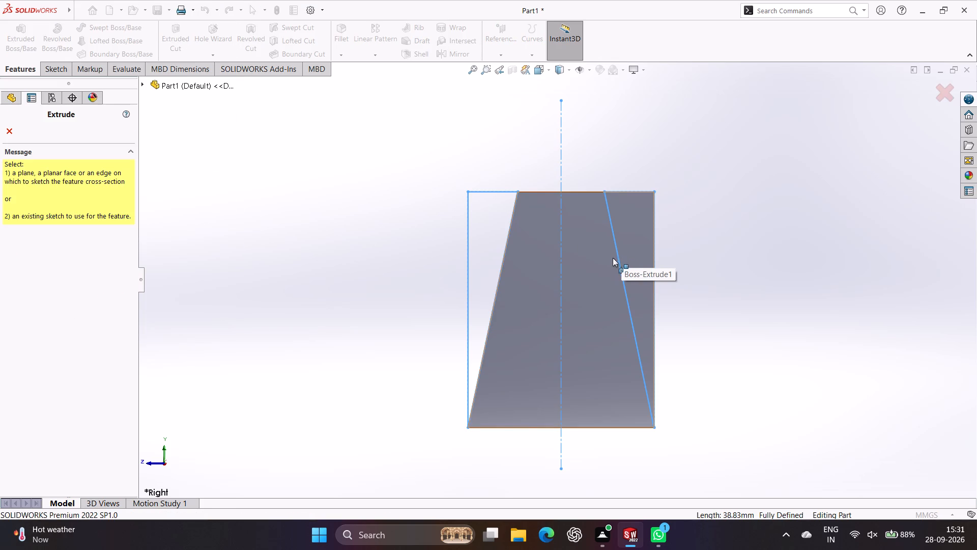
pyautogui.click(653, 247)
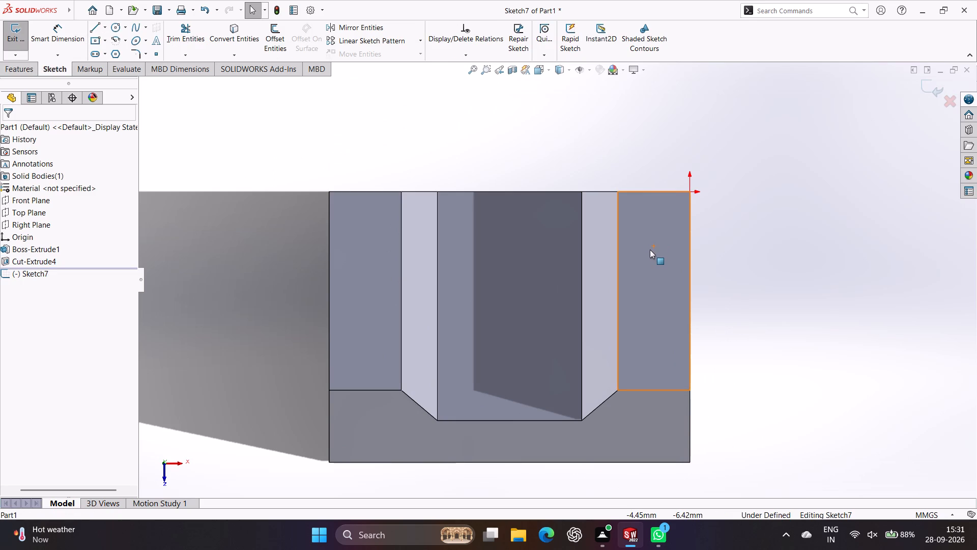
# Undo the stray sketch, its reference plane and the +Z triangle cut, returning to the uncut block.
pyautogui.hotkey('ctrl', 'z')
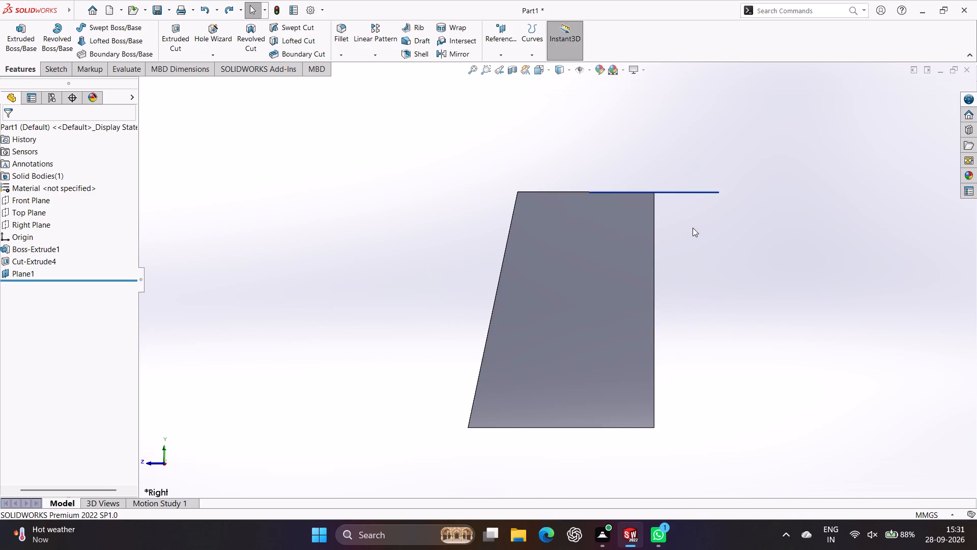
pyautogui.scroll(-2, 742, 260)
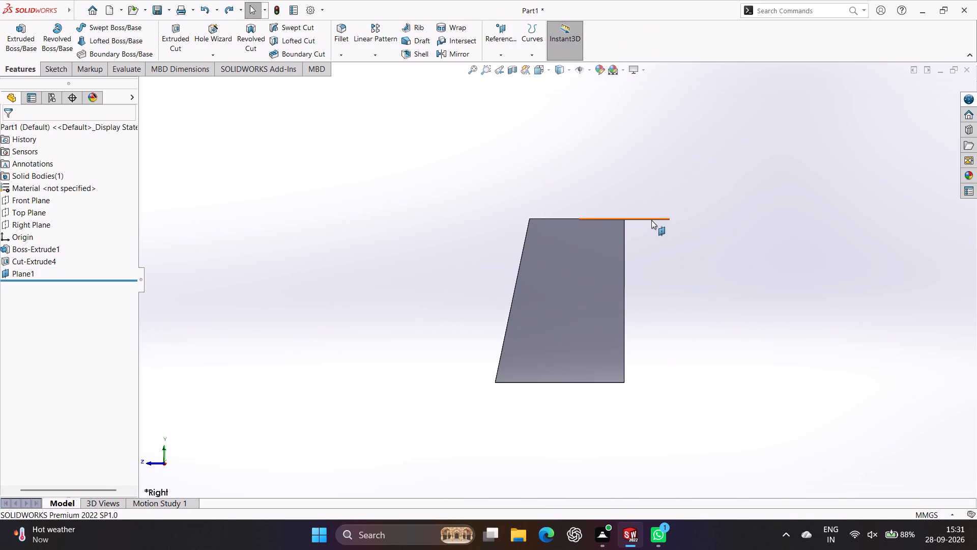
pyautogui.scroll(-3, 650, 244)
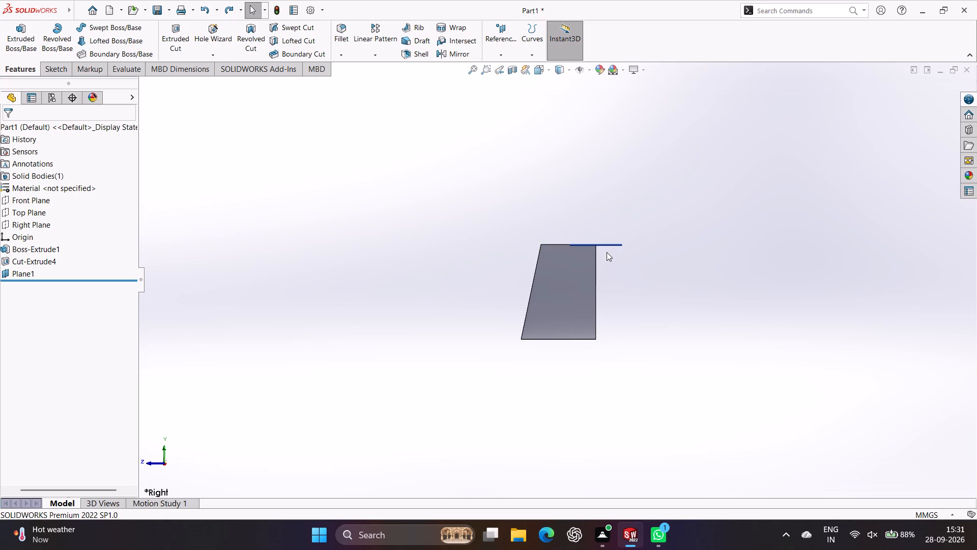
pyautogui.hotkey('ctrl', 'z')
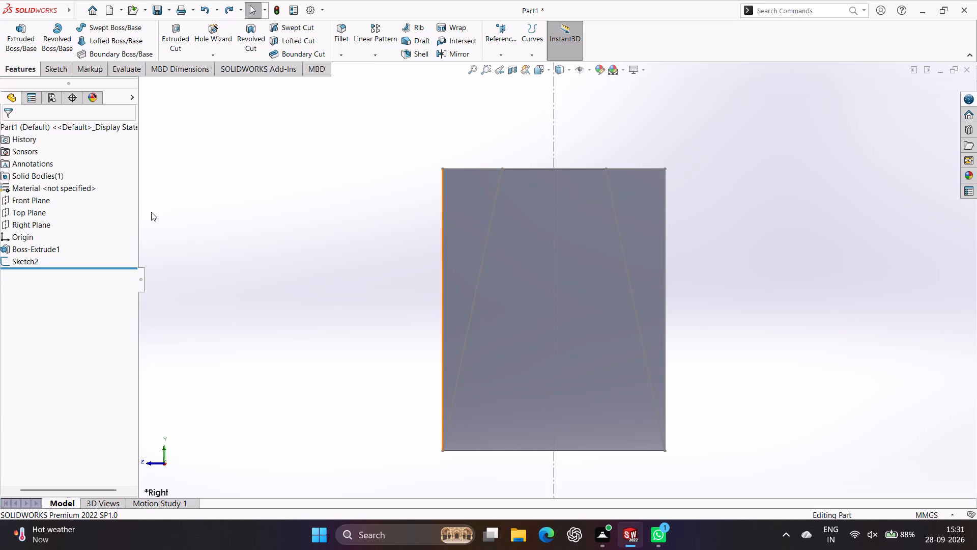
# Extrude-cut the +Z triangle contour 40 mm Mid Plane through the block, trying to include the mirrored -Z triangle too.
pyautogui.click(180, 42)
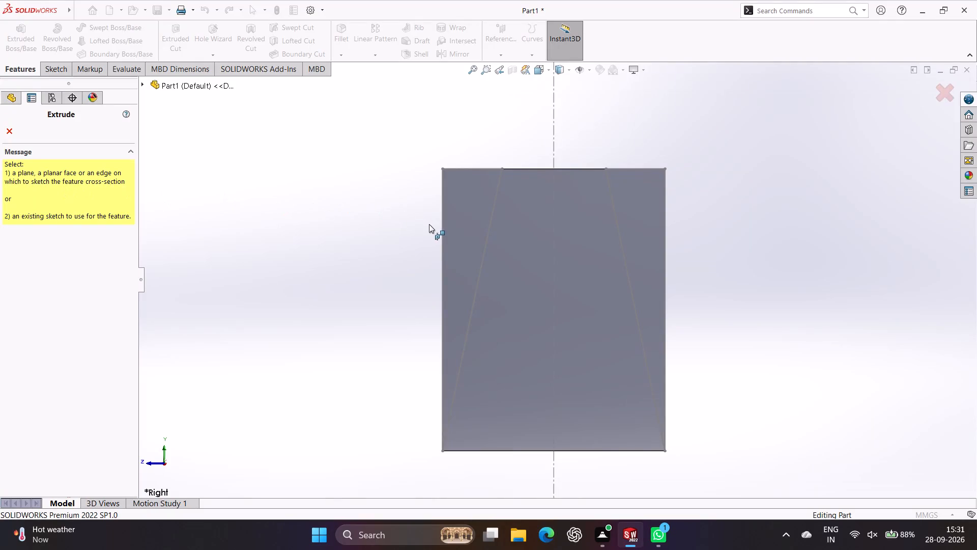
pyautogui.click(483, 247)
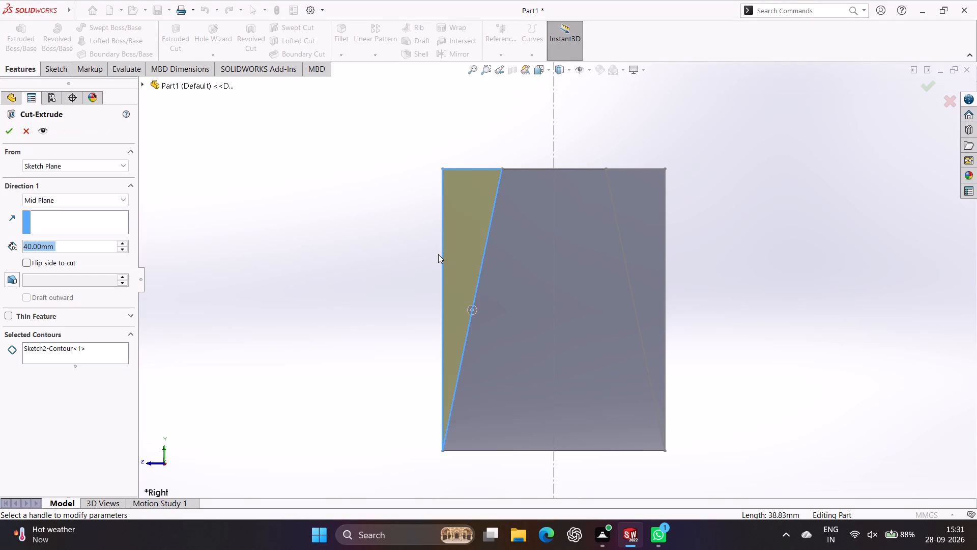
pyautogui.click(438, 254)
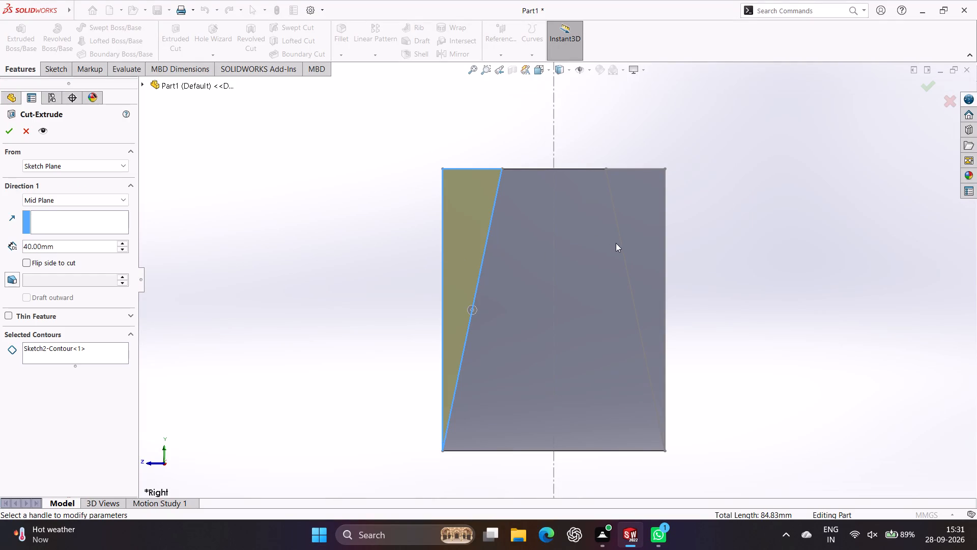
pyautogui.click(622, 245)
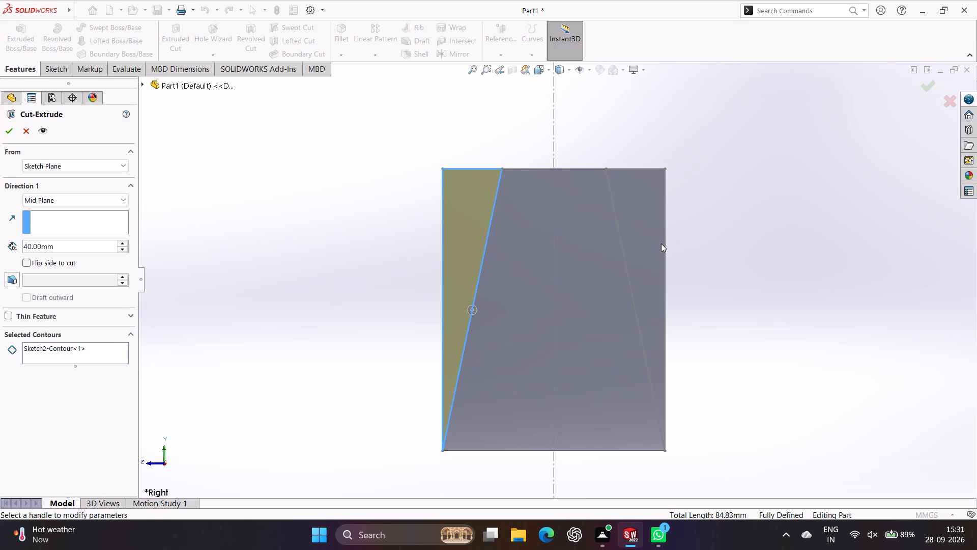
pyautogui.click(661, 243)
pyautogui.click(665, 243)
pyautogui.click(645, 168)
pyautogui.scroll(5, 610, 170)
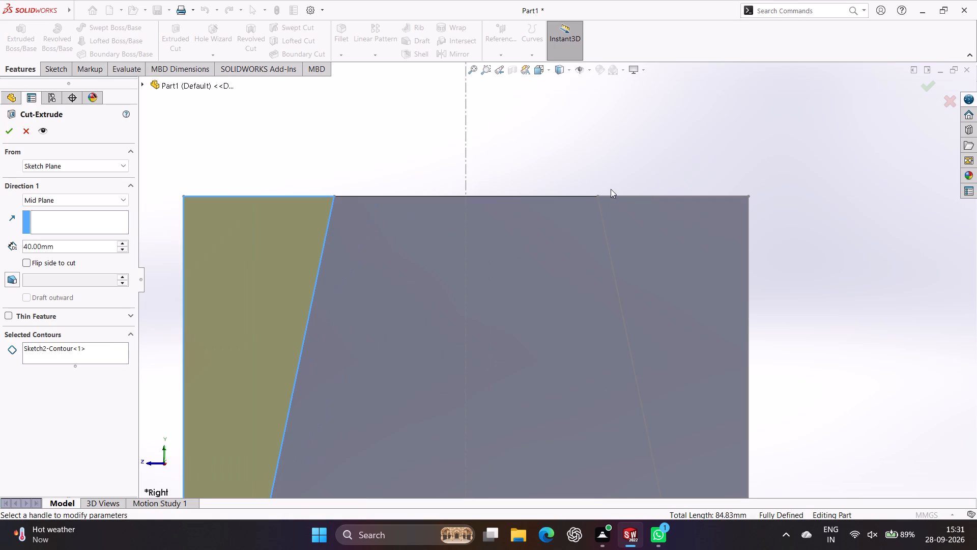
pyautogui.click(625, 197)
pyautogui.scroll(-5, 630, 230)
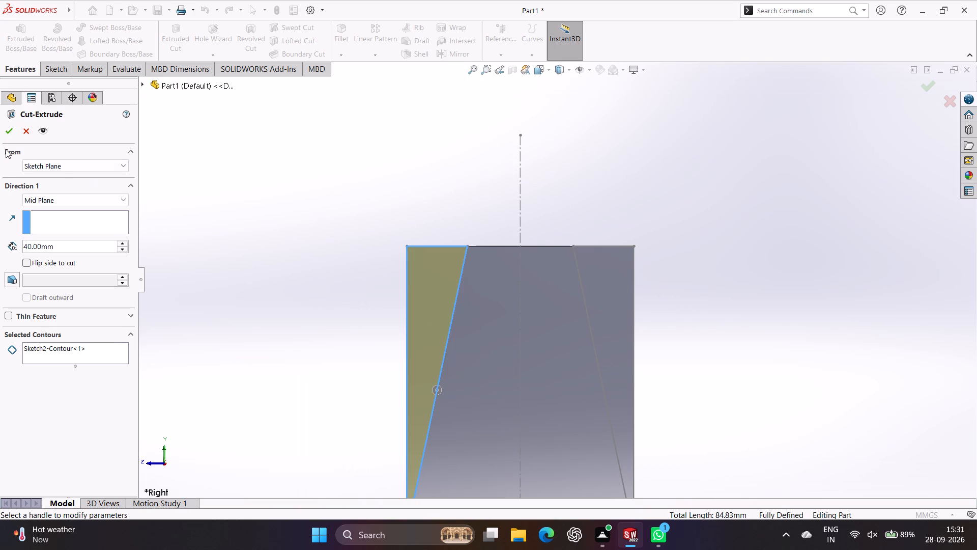
pyautogui.click(8, 133)
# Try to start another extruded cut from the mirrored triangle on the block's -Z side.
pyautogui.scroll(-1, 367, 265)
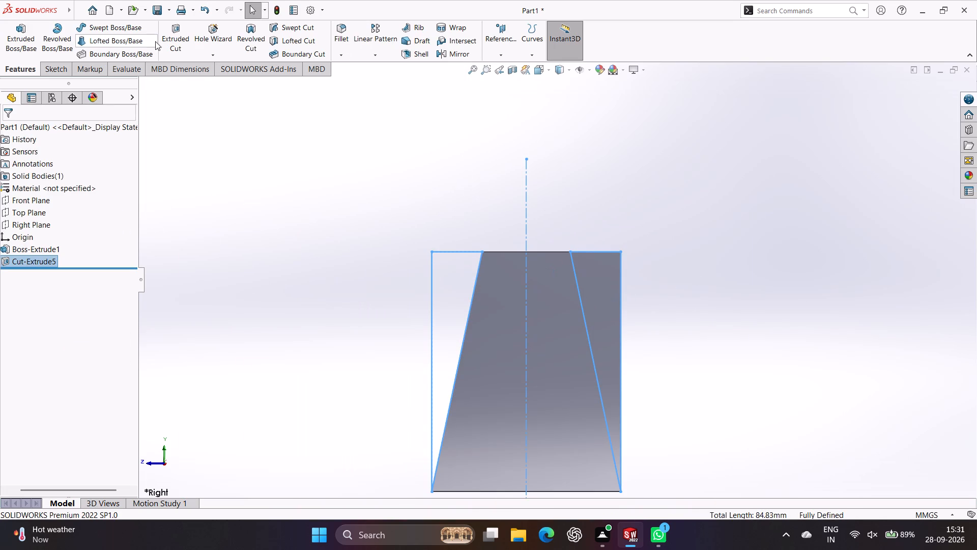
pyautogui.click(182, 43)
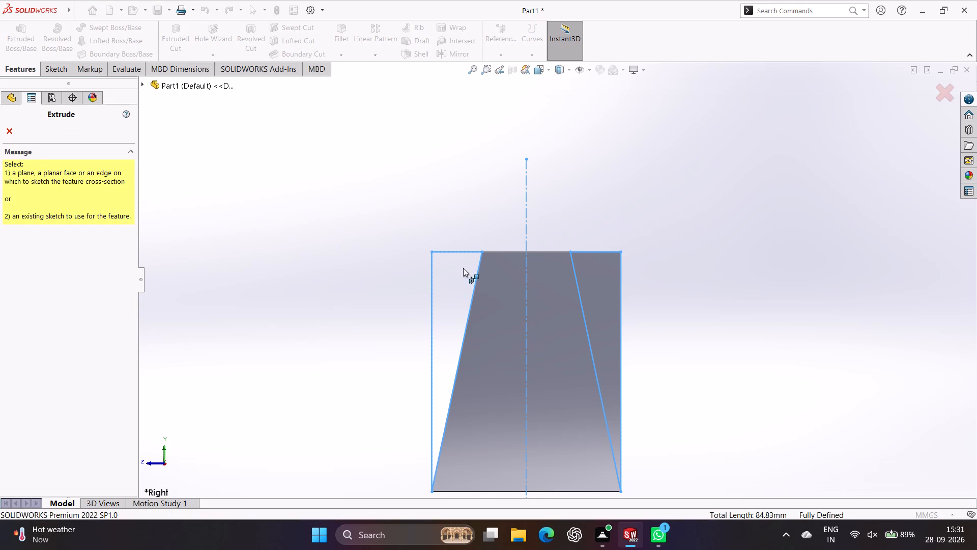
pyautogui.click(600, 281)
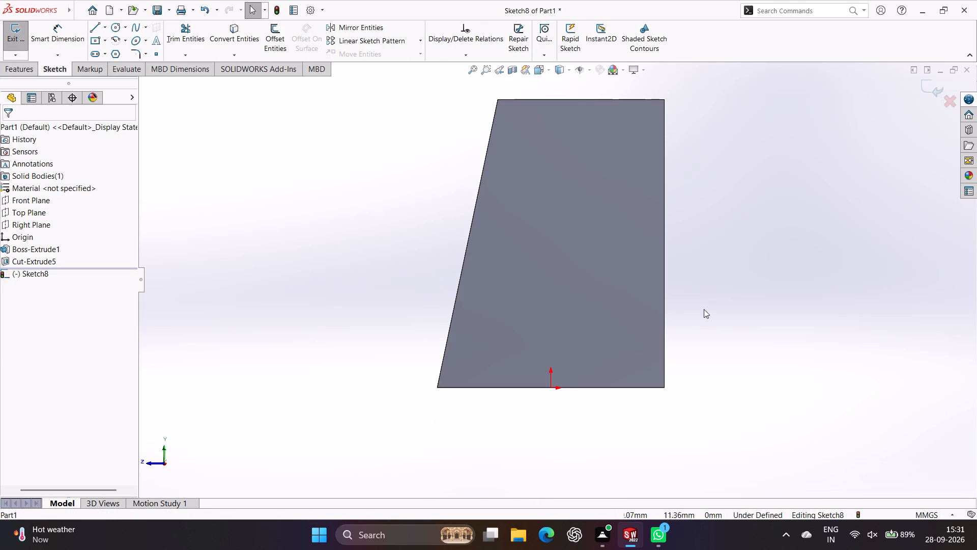
# Examine the block with only its +Z side tapered, from several angles and in the Right view.
pyautogui.scroll(3, 647, 354)
pyautogui.scroll(-2, 663, 389)
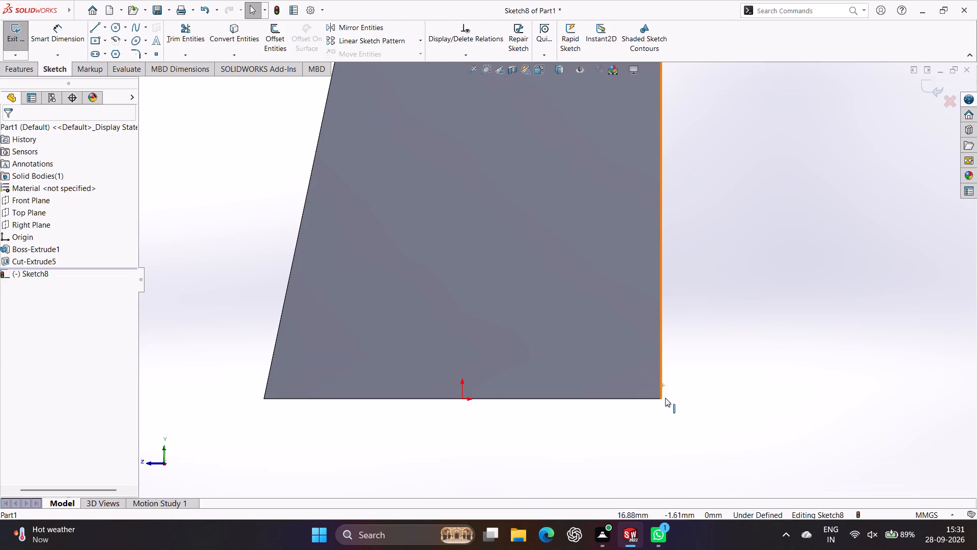
pyautogui.scroll(-1, 665, 398)
pyautogui.scroll(-2, 670, 325)
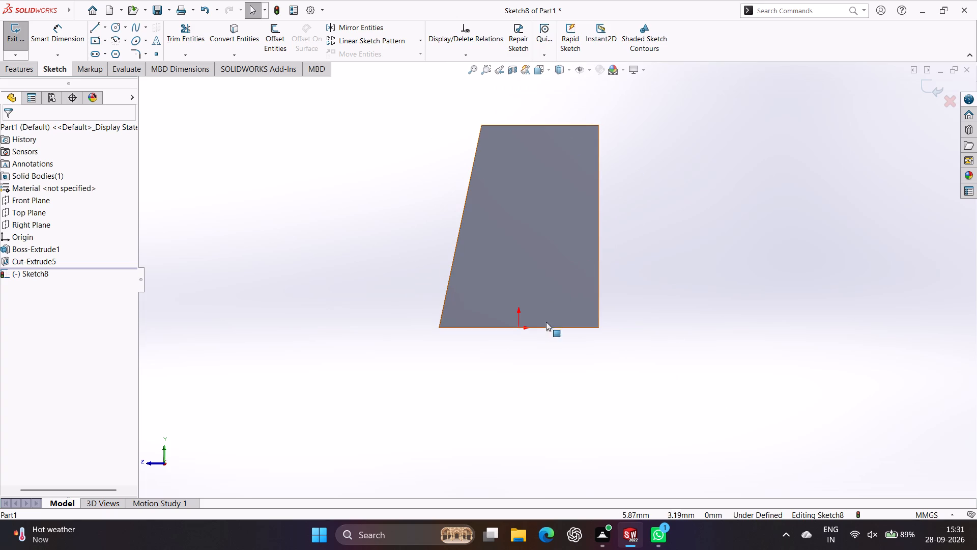
pyautogui.moveTo(468, 359); pyautogui.dragTo(557, 390, button='middle')
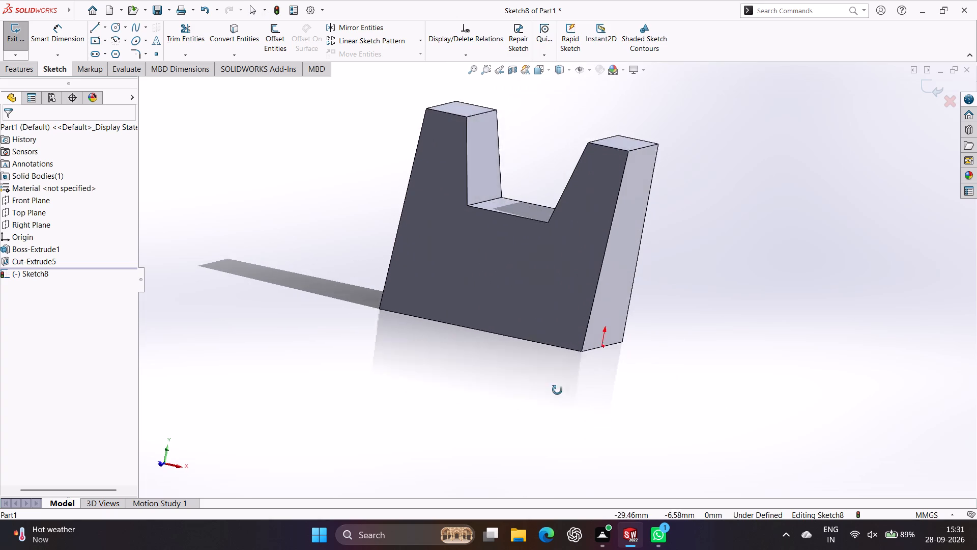
pyautogui.moveTo(557, 390); pyautogui.dragTo(511, 493, button='middle')
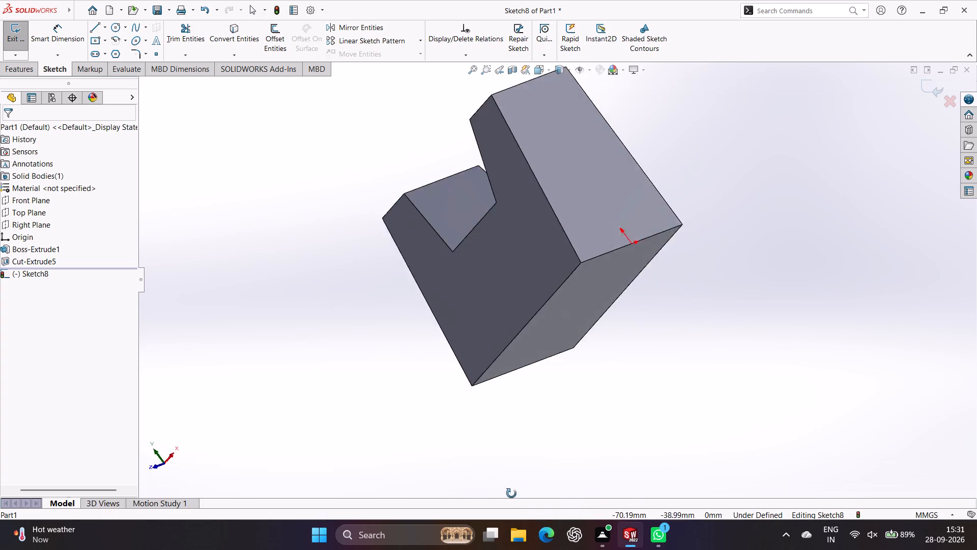
pyautogui.moveTo(511, 493); pyautogui.dragTo(498, 549, button='middle')
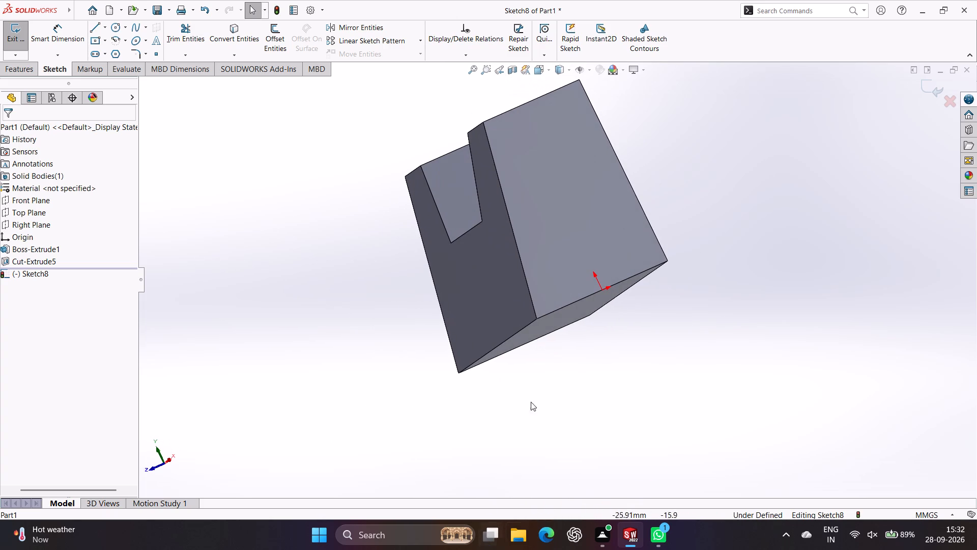
pyautogui.click(170, 460)
pyautogui.scroll(-2, 513, 367)
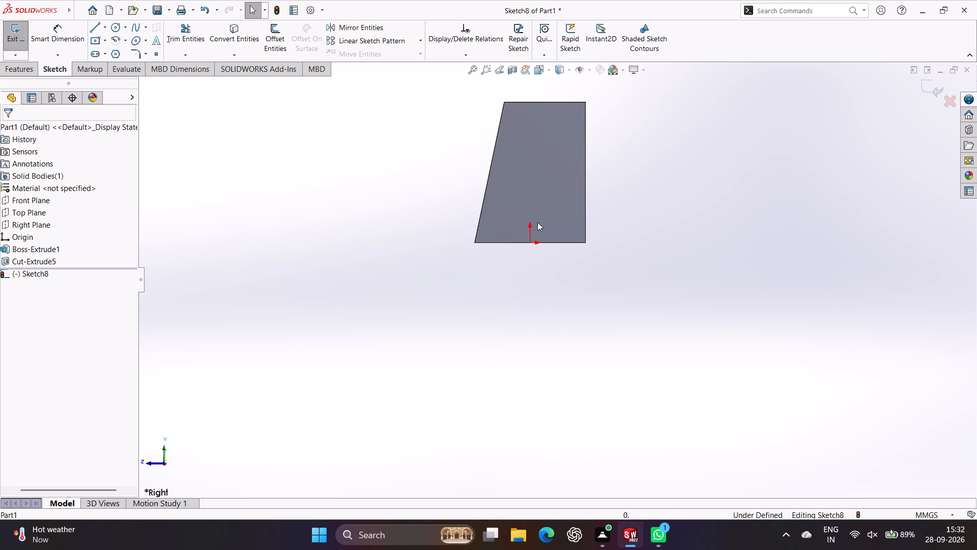
pyautogui.scroll(-3, 558, 223)
pyautogui.scroll(2, 566, 137)
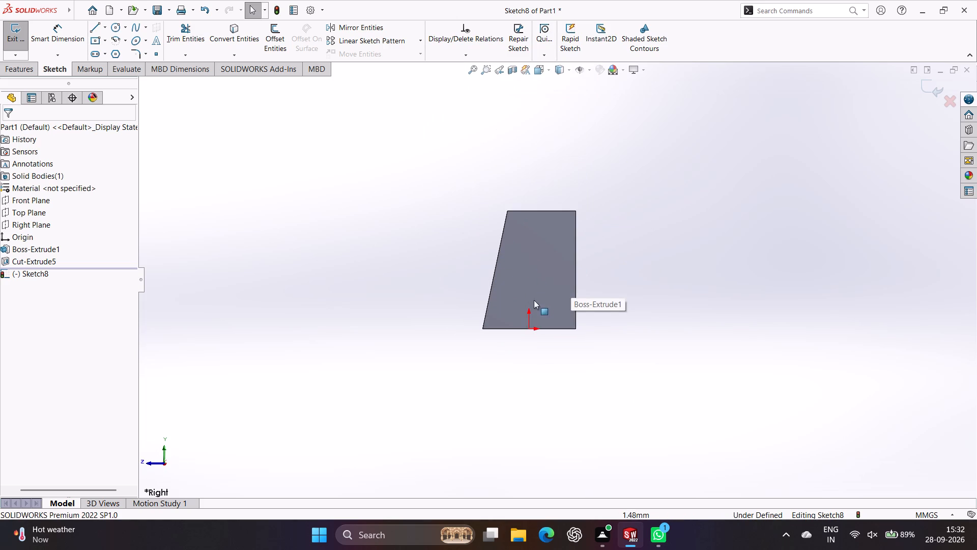
pyautogui.scroll(3, 534, 300)
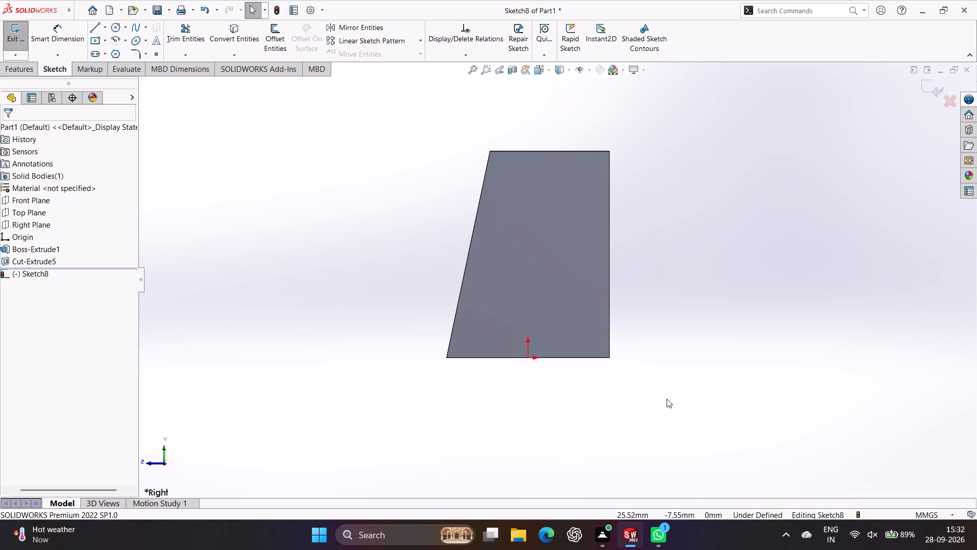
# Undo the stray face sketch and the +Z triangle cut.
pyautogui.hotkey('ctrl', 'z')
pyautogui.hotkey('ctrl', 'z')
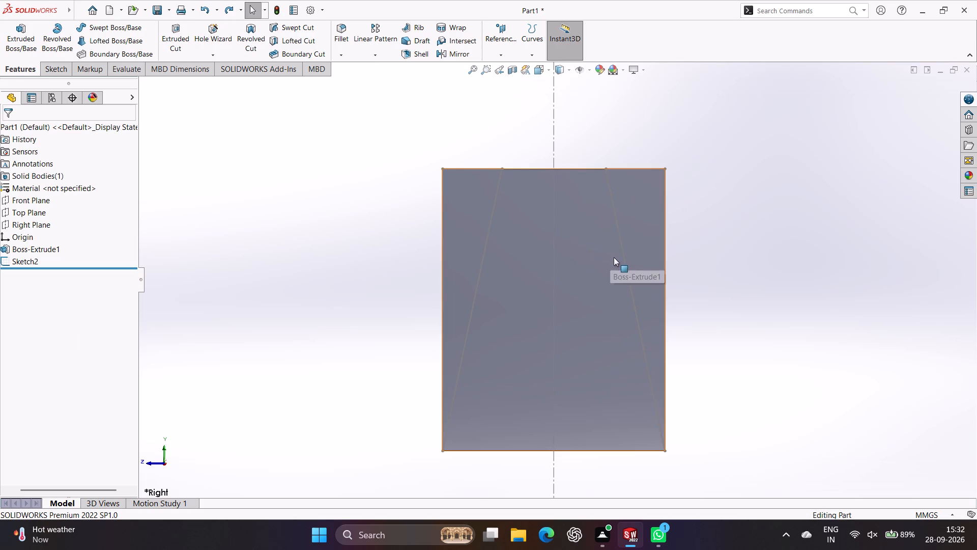
# Inspect the top, outer and sloped lines and the upper corner of the mirrored -Z triangle in the sketch.
pyautogui.click(626, 271)
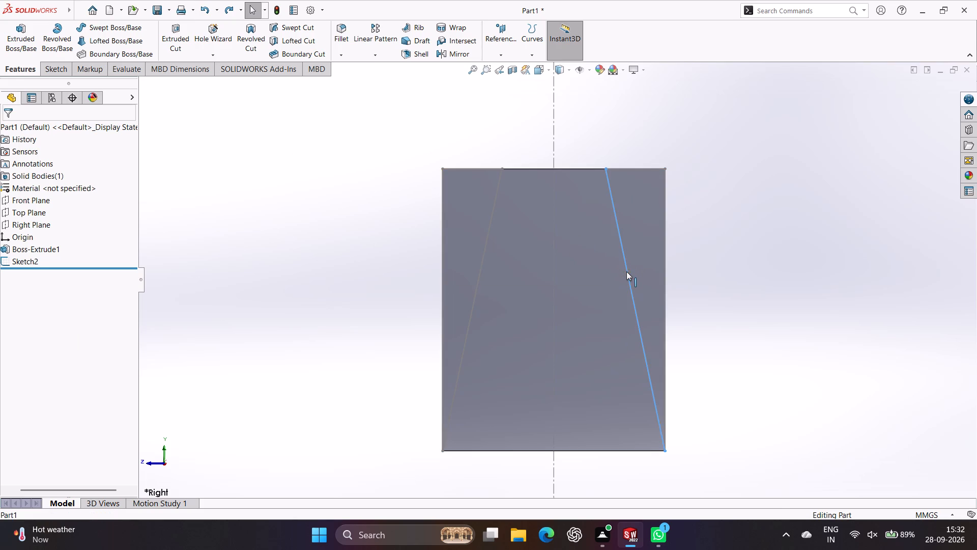
pyautogui.click(665, 169)
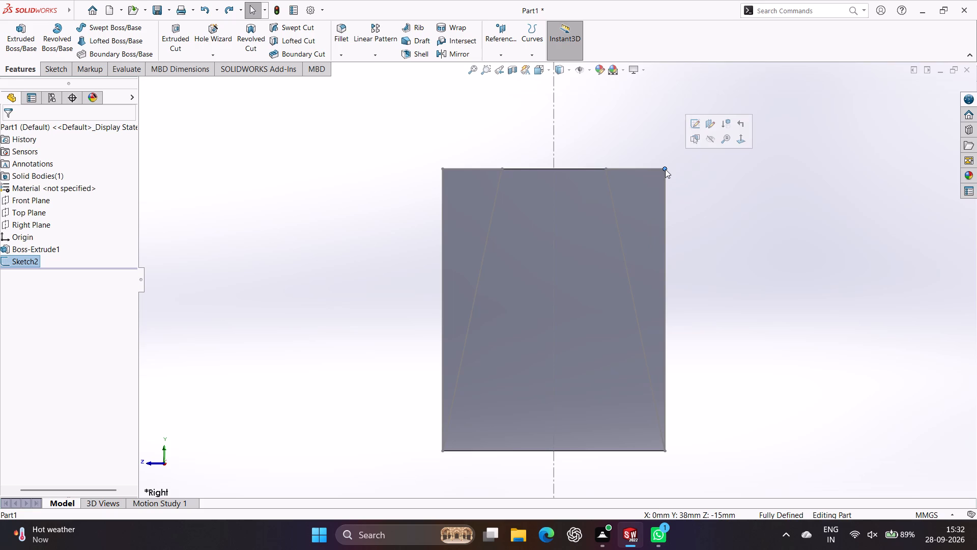
pyautogui.click(651, 168)
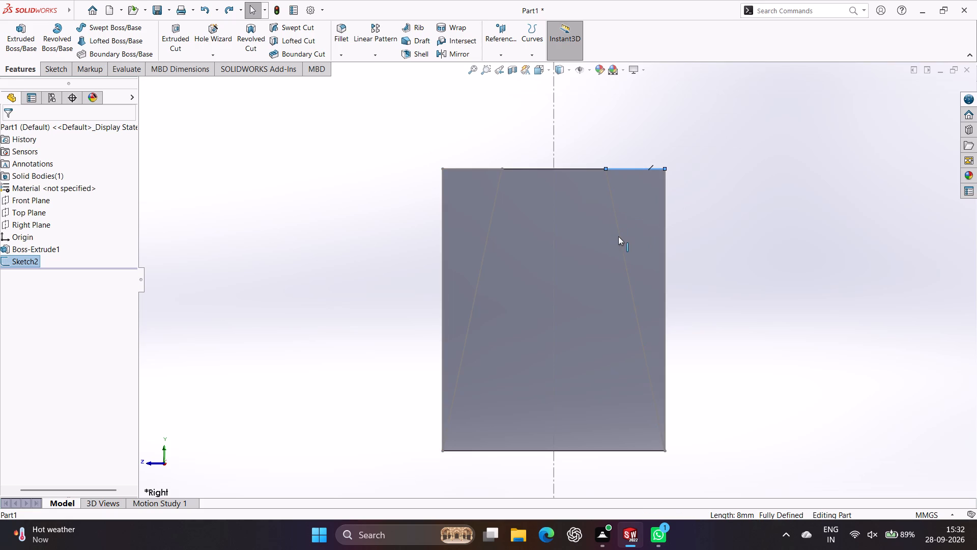
pyautogui.click(619, 236)
pyautogui.click(665, 279)
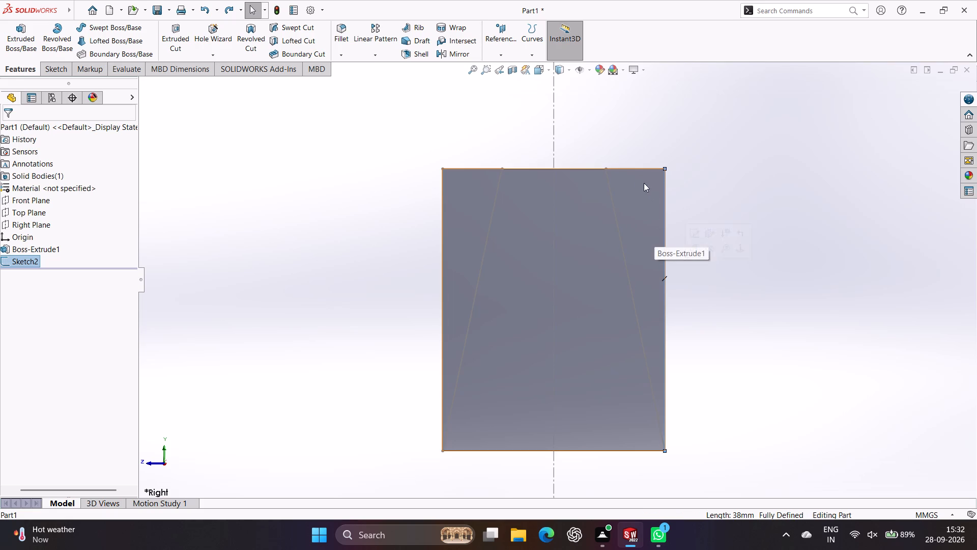
pyautogui.click(629, 168)
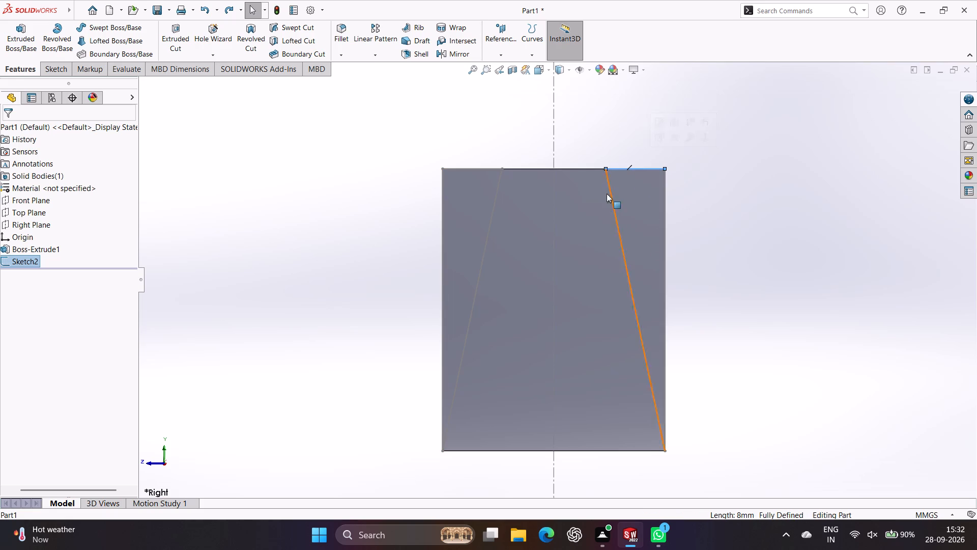
pyautogui.click(618, 231)
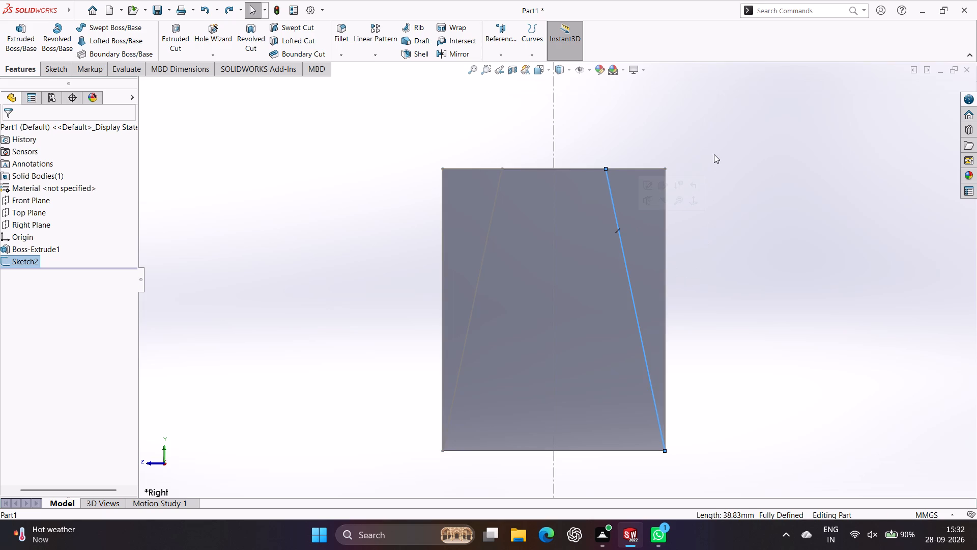
pyautogui.scroll(1, 710, 158)
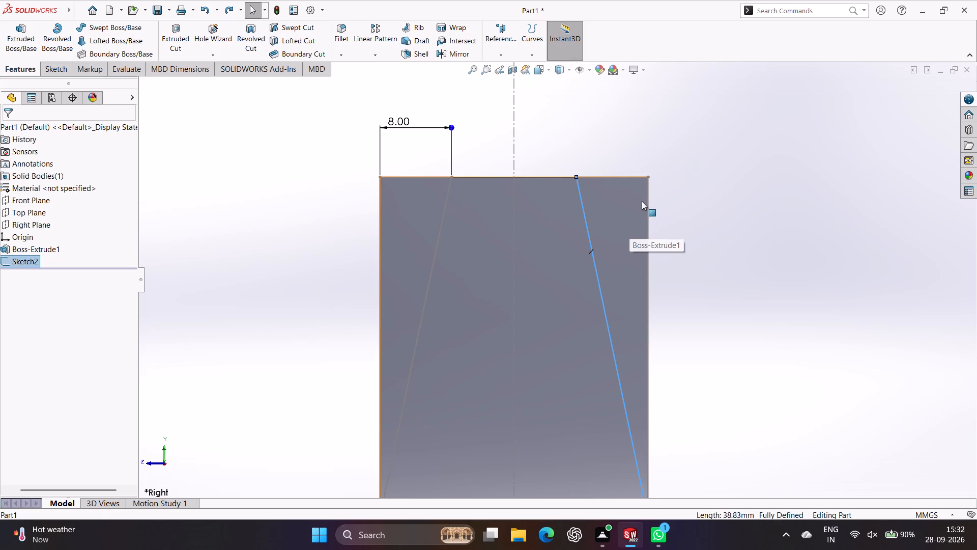
pyautogui.press('Escape')
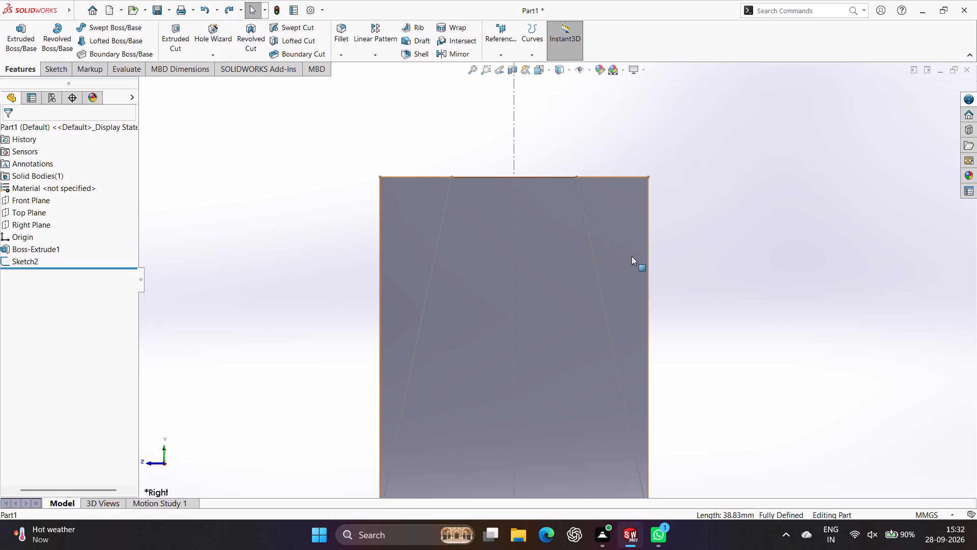
# Examine the lower corners of both triangles and the centreline against the block's edges.
pyautogui.keyDown('ctrl'); pyautogui.moveTo(671, 285); pyautogui.dragTo(684, 181, button='middle'); pyautogui.keyUp('ctrl')
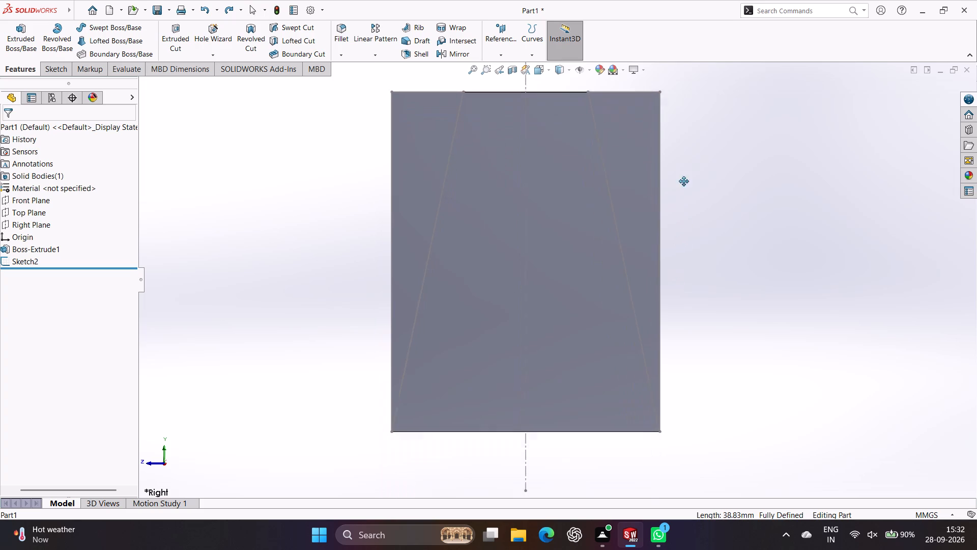
pyautogui.keyDown('ctrl'); pyautogui.moveTo(684, 181); pyautogui.dragTo(682, 136, button='middle'); pyautogui.keyUp('ctrl')
pyautogui.scroll(3, 648, 357)
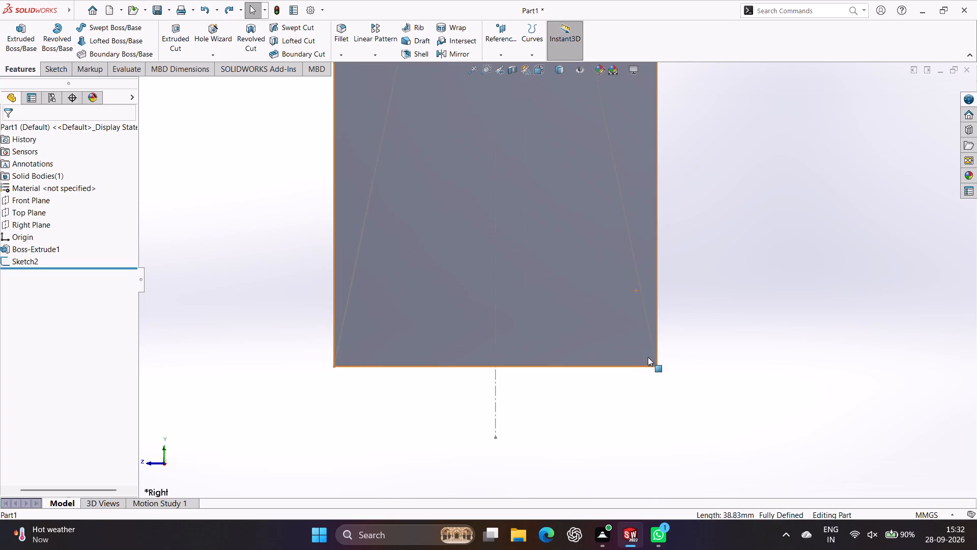
pyautogui.scroll(2, 647, 358)
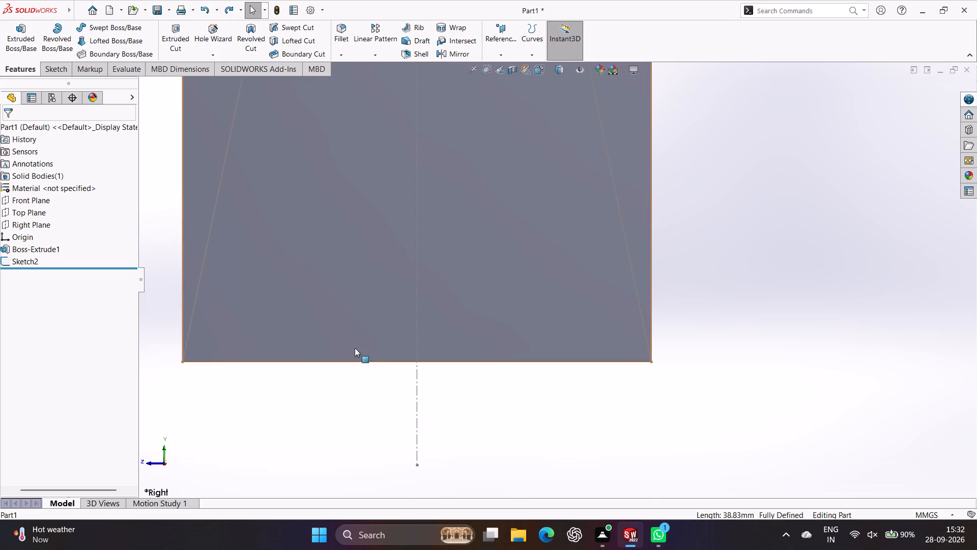
pyautogui.scroll(-1, 440, 332)
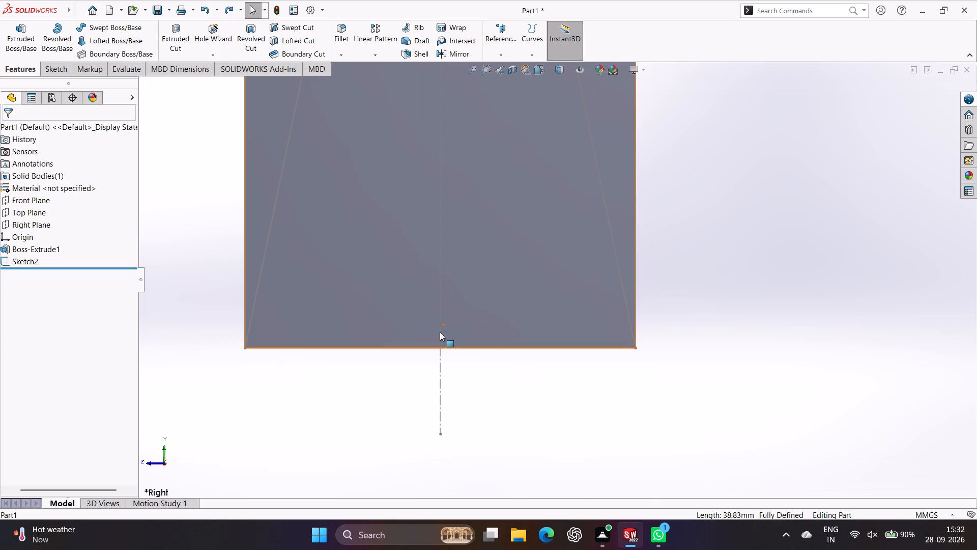
pyautogui.keyDown('ctrl'); pyautogui.moveTo(465, 359); pyautogui.dragTo(469, 426, button='middle'); pyautogui.keyUp('ctrl')
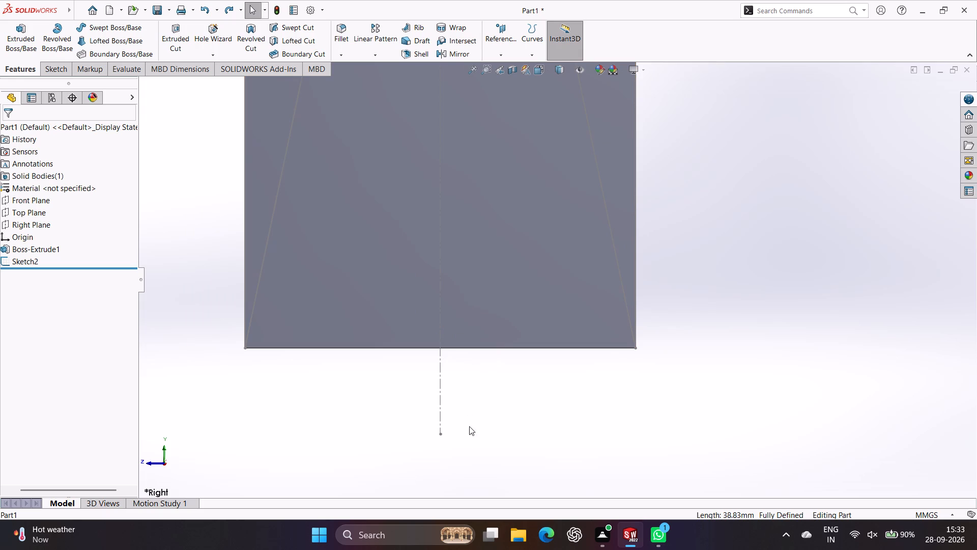
pyautogui.keyDown('ctrl'); pyautogui.moveTo(469, 426); pyautogui.dragTo(577, 437, button='middle'); pyautogui.keyUp('ctrl')
pyautogui.keyDown('ctrl'); pyautogui.moveTo(706, 260); pyautogui.dragTo(750, 509, button='middle'); pyautogui.keyUp('ctrl')
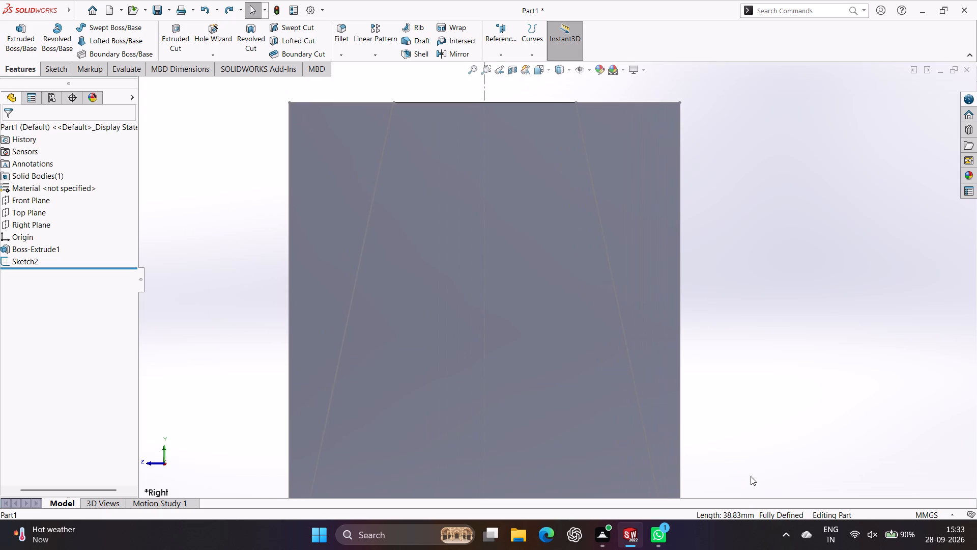
pyautogui.keyDown('ctrl'); pyautogui.scroll(-3, 750, 402); pyautogui.keyUp('ctrl')
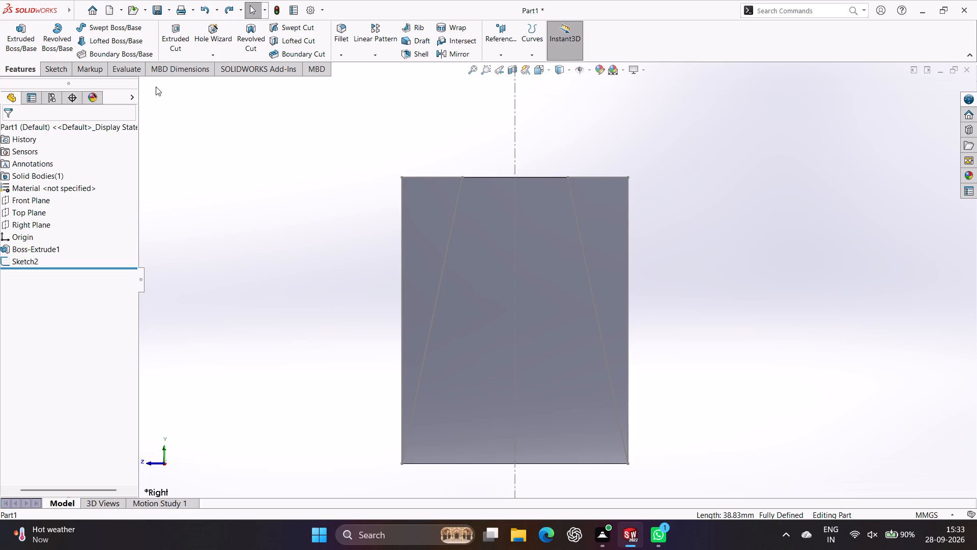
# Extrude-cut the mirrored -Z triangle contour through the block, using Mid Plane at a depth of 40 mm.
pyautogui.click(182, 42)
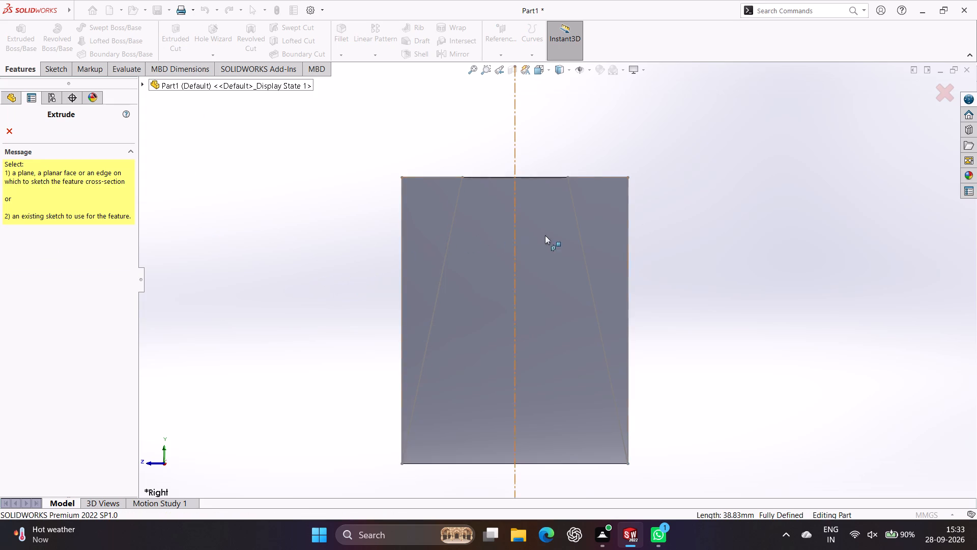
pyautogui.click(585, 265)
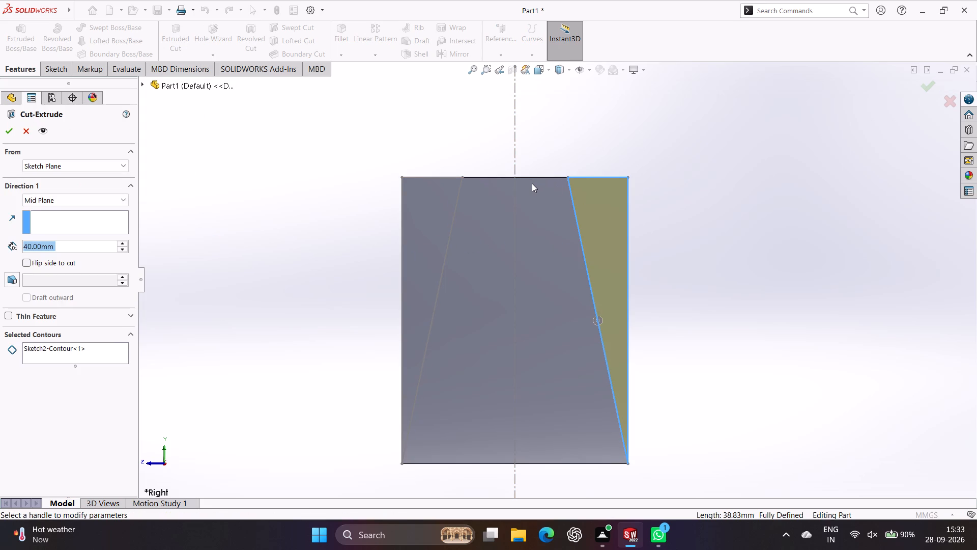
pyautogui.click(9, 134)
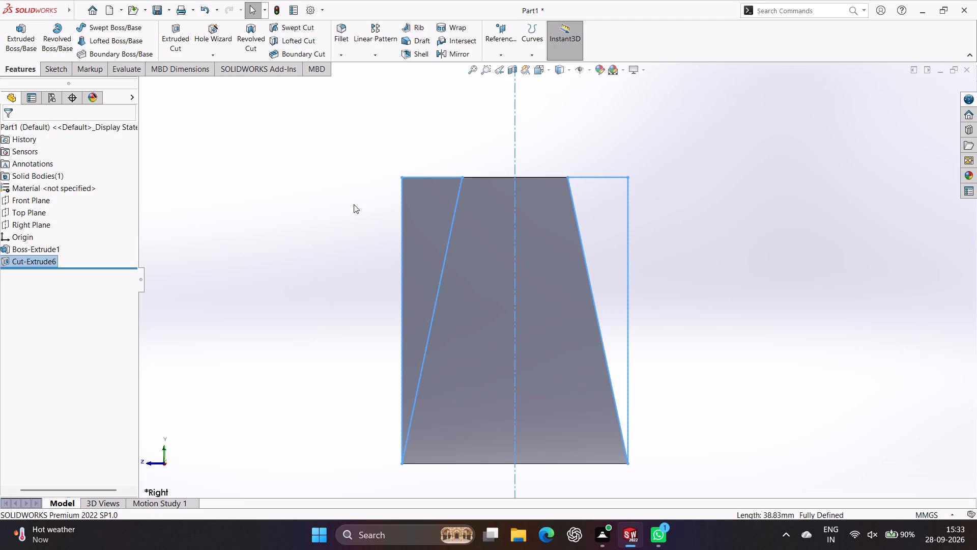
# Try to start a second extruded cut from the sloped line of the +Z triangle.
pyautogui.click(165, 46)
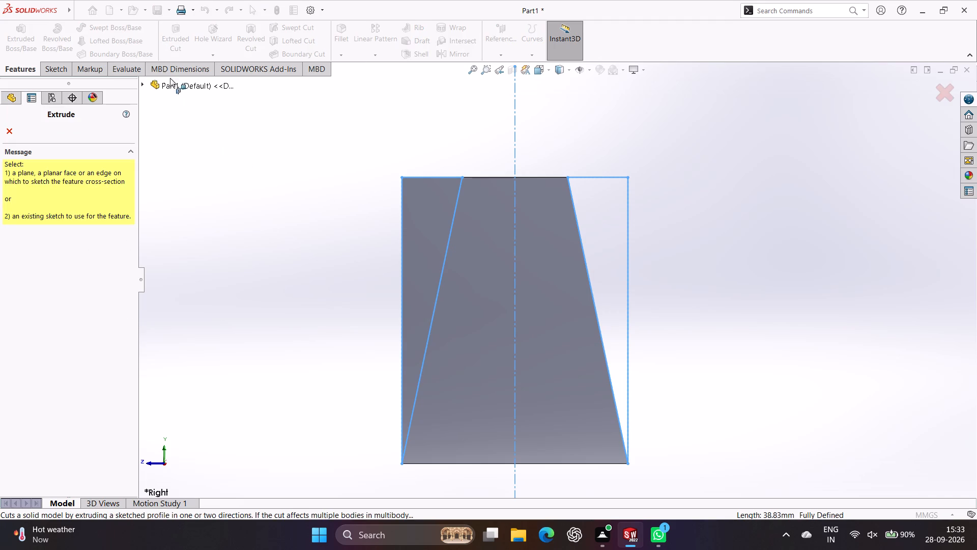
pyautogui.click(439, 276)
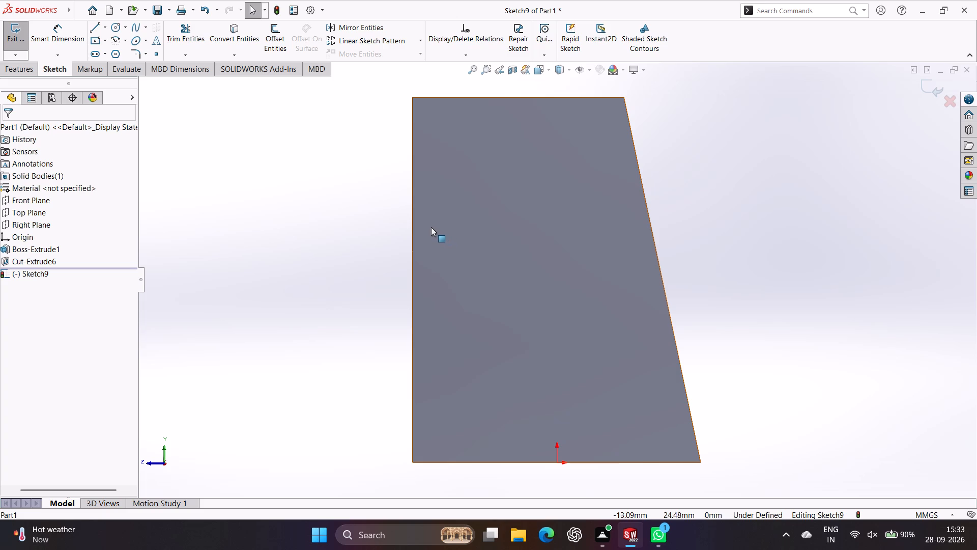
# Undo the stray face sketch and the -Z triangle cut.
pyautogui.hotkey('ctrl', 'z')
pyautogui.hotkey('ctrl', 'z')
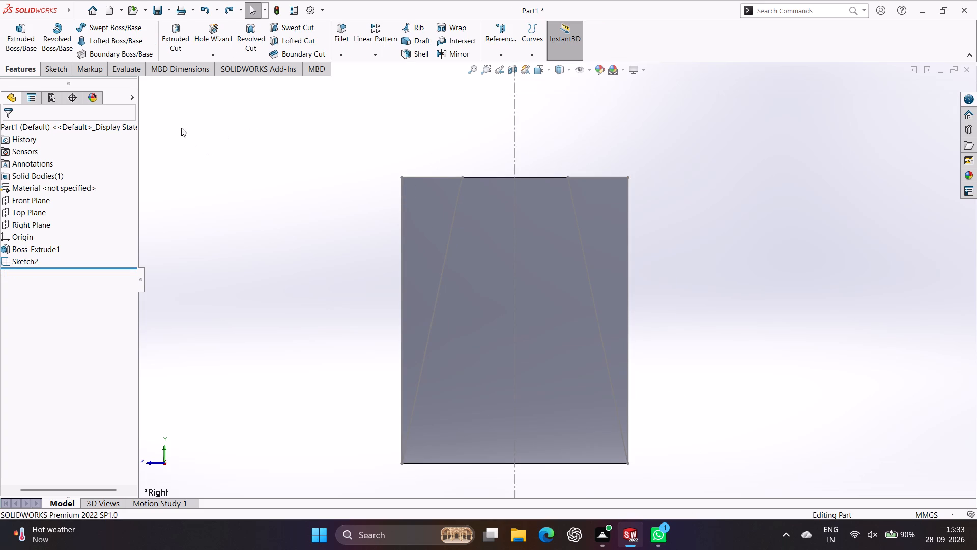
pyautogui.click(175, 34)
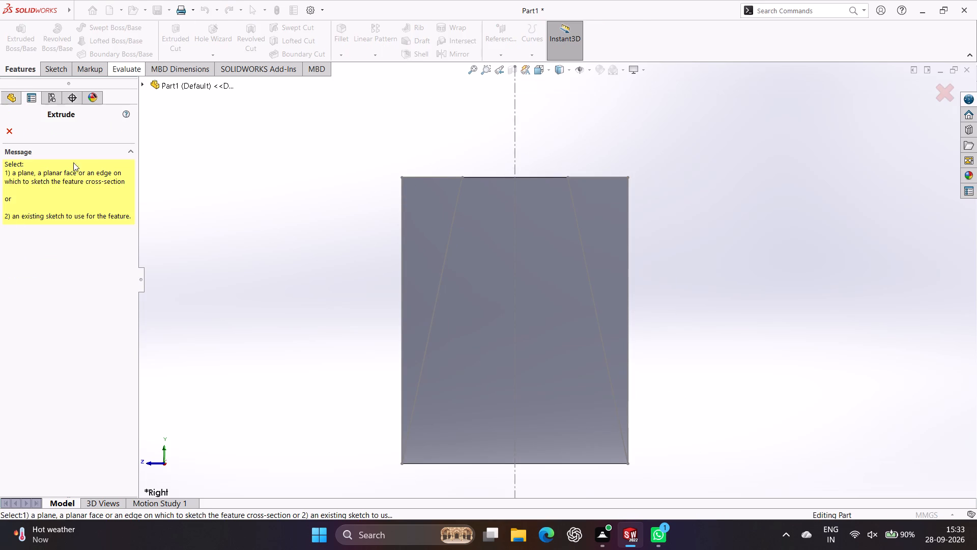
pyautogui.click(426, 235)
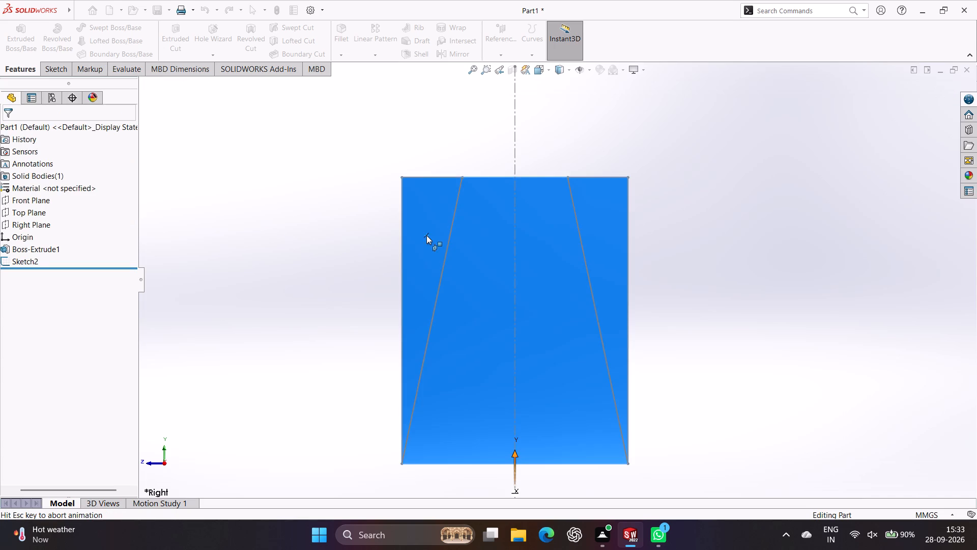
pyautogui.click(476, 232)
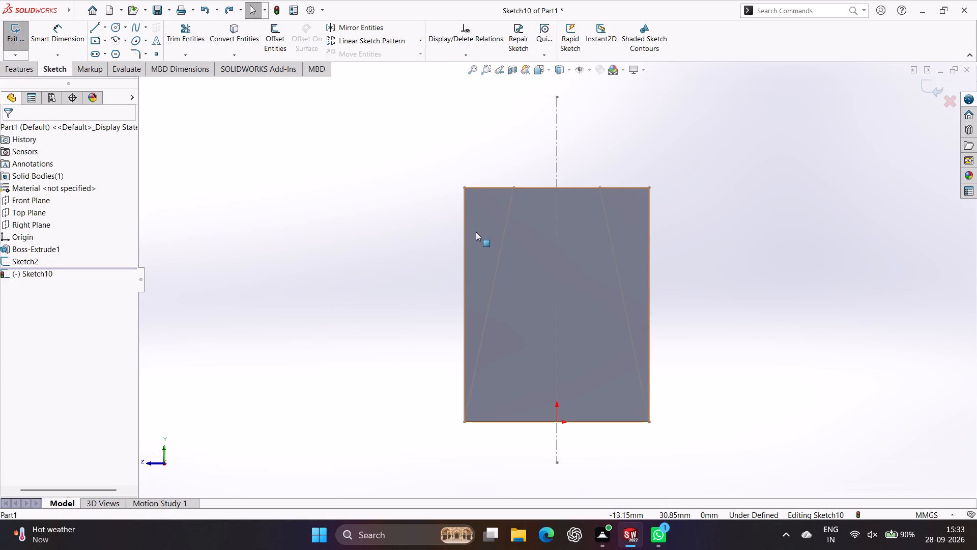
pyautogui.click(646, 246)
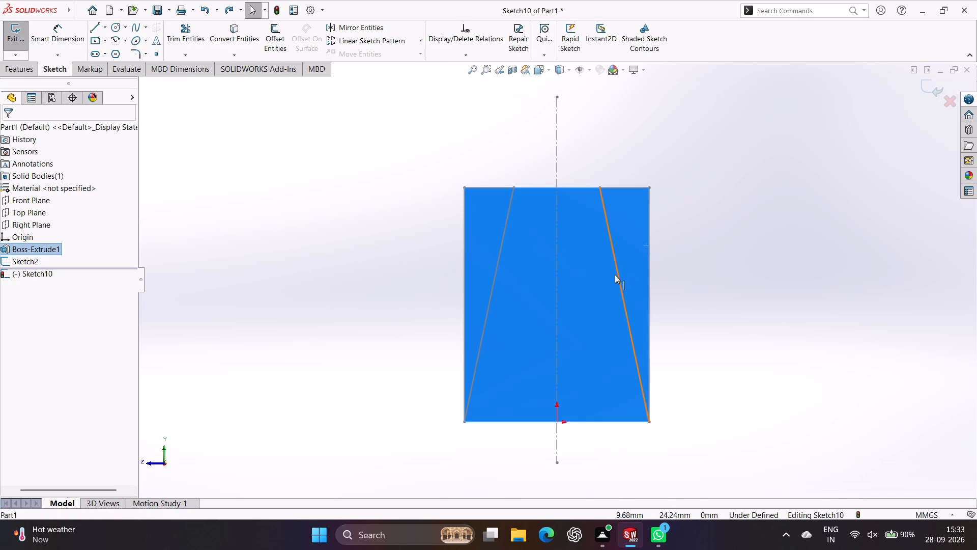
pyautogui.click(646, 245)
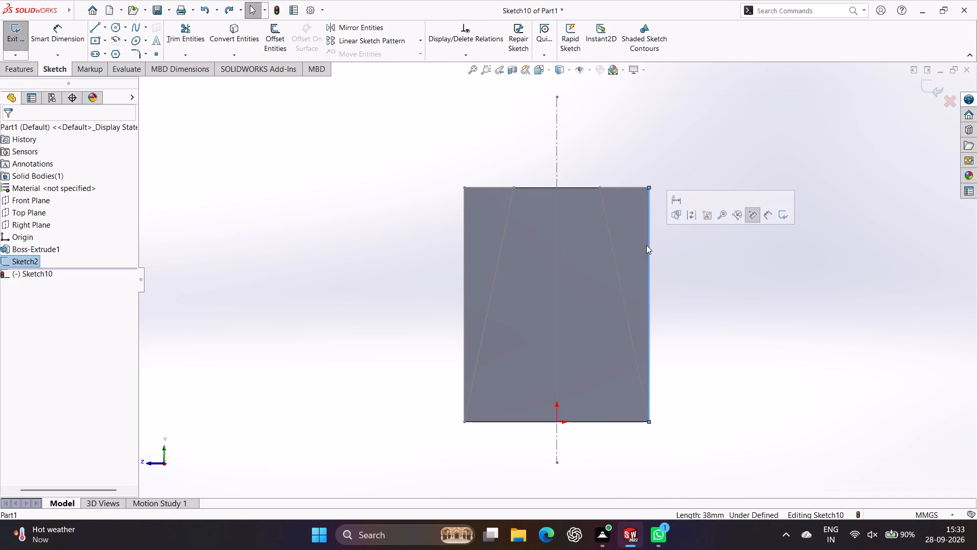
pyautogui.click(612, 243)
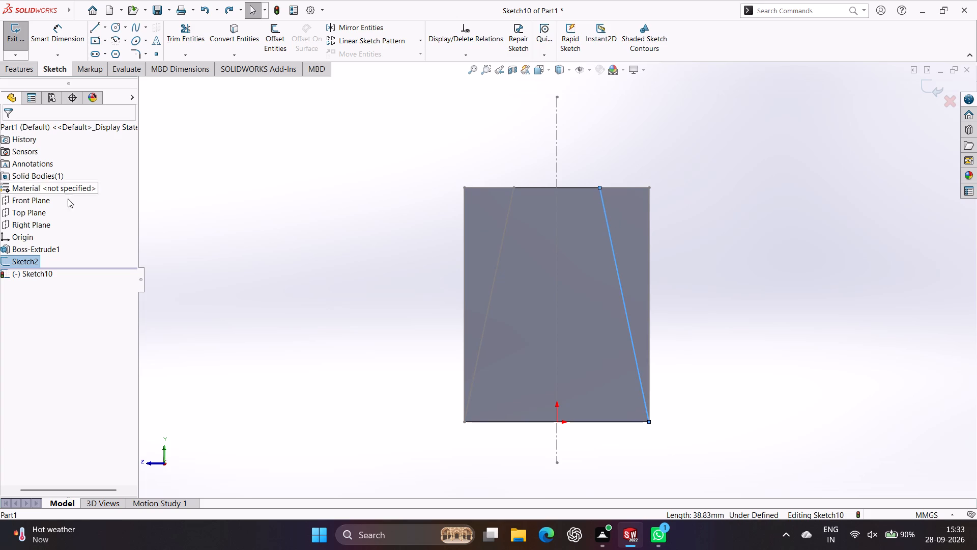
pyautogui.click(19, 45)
# Start an extruded cut using the +Z triangle contour of the existing sketch.
pyautogui.click(180, 45)
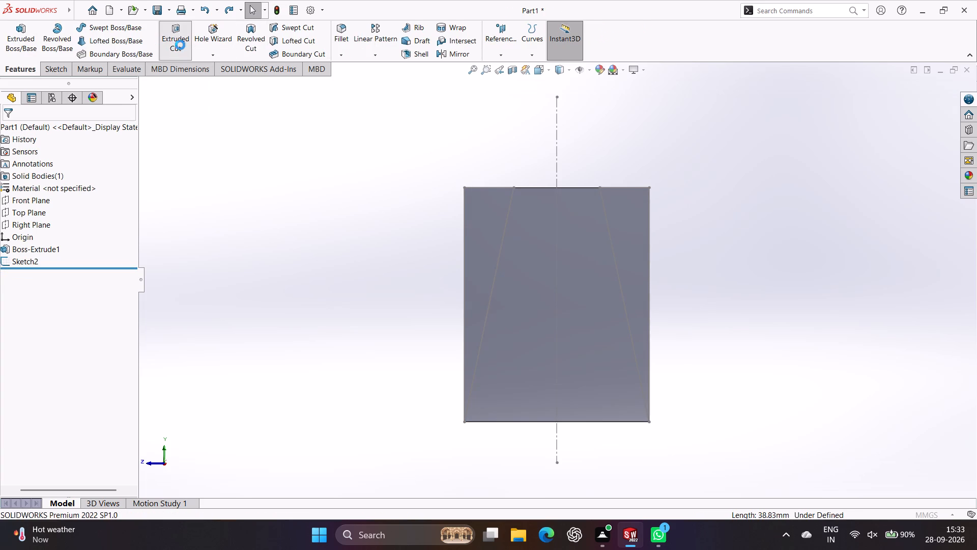
pyautogui.click(499, 261)
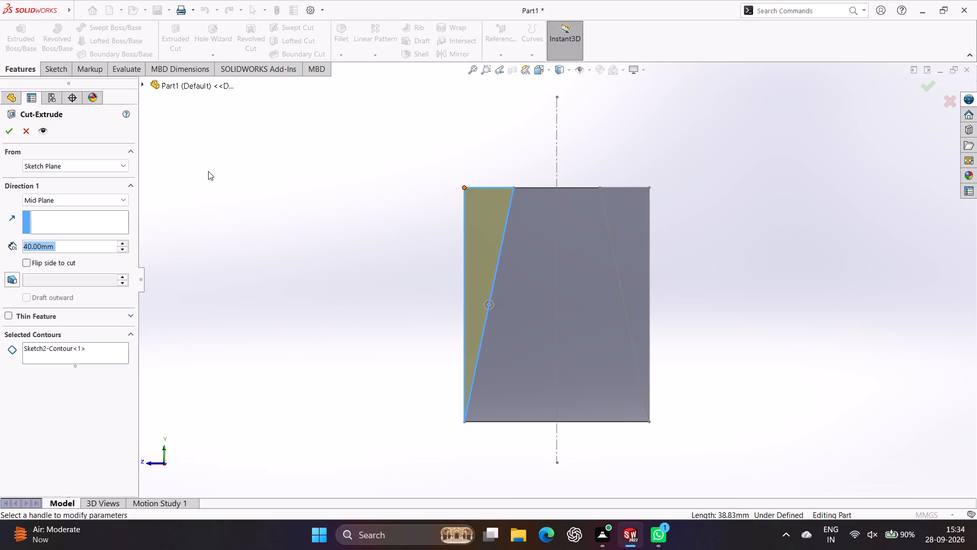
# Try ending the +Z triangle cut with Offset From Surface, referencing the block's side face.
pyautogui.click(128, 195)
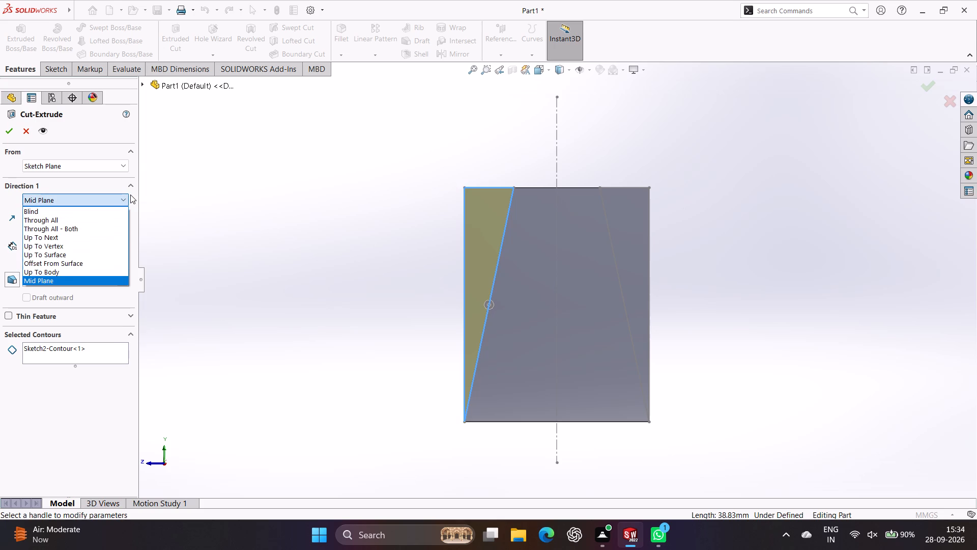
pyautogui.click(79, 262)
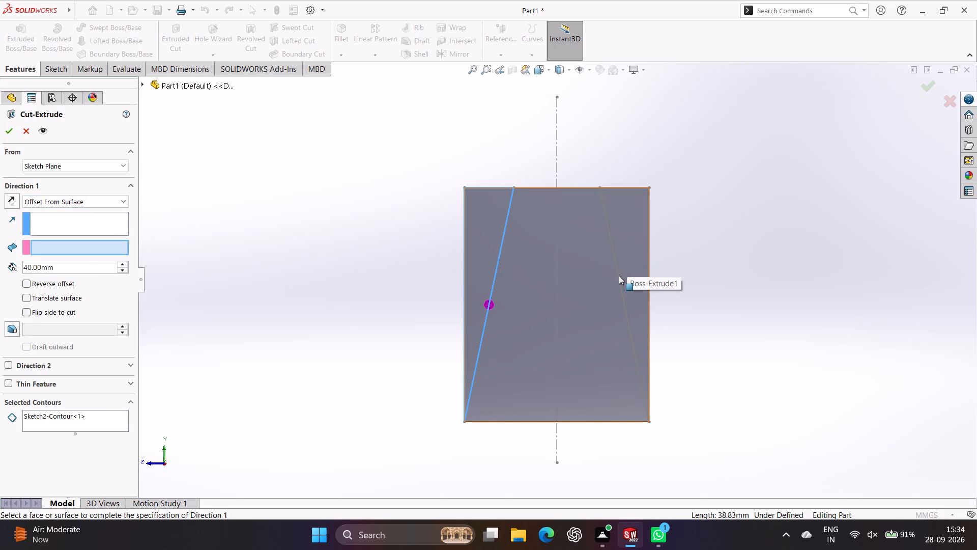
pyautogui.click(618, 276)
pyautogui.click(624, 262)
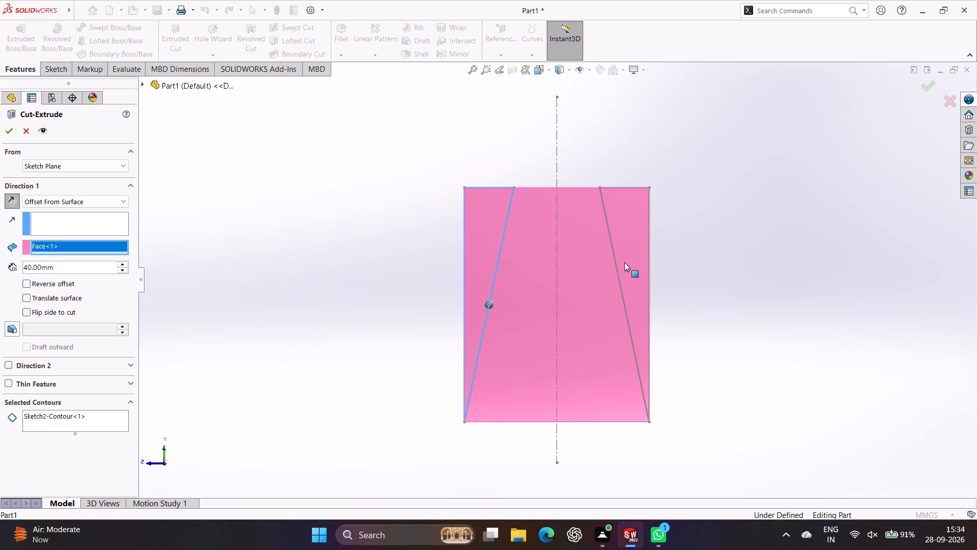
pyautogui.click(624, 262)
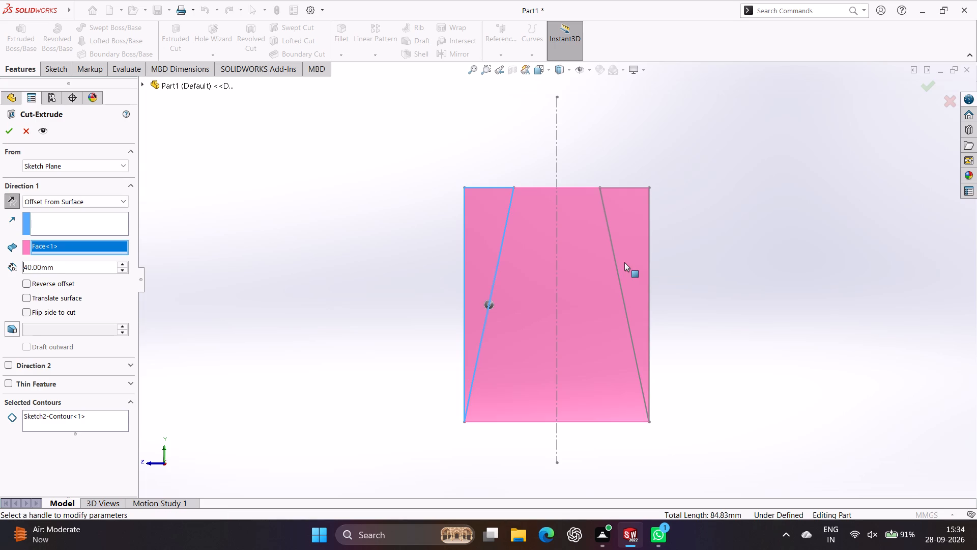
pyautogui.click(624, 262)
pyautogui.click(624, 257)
# Set the +Z triangle cut's end condition to Blind.
pyautogui.click(113, 196)
pyautogui.click(100, 212)
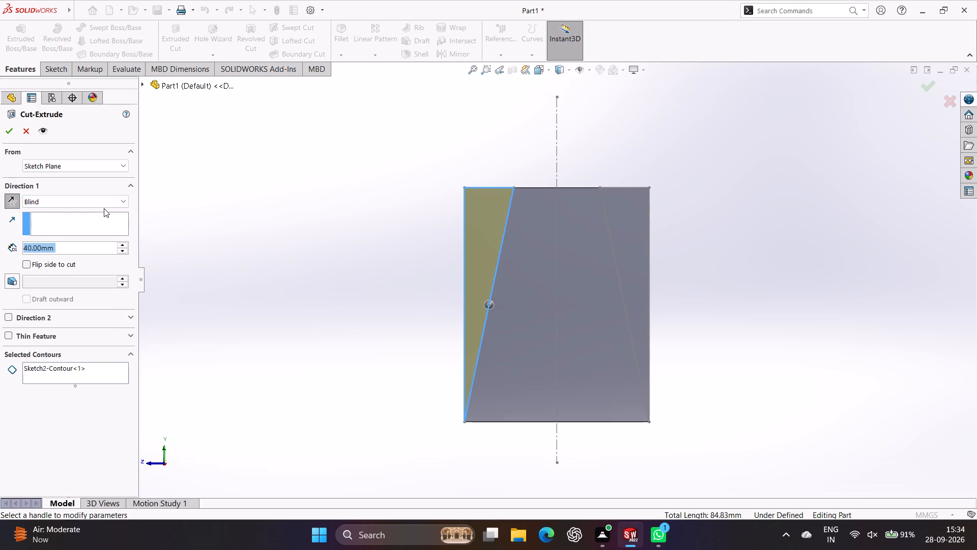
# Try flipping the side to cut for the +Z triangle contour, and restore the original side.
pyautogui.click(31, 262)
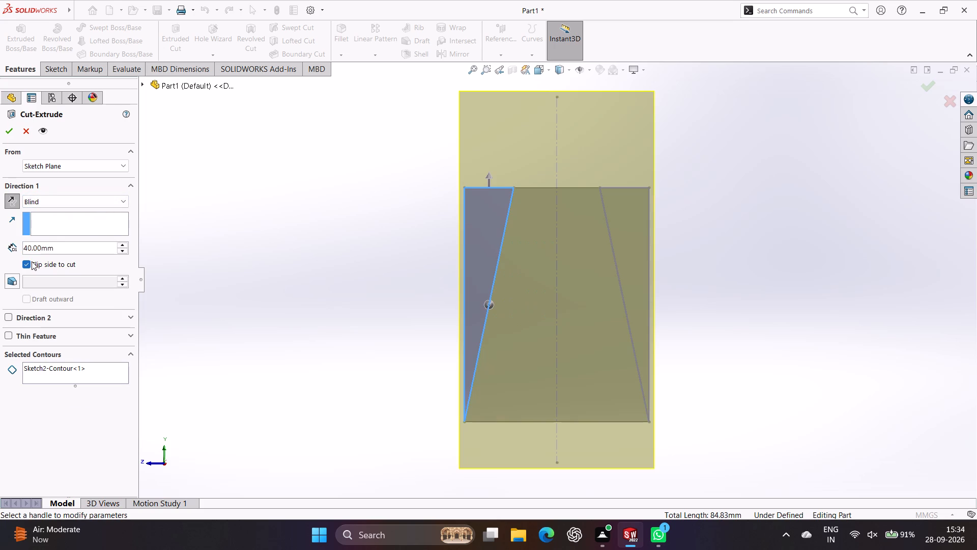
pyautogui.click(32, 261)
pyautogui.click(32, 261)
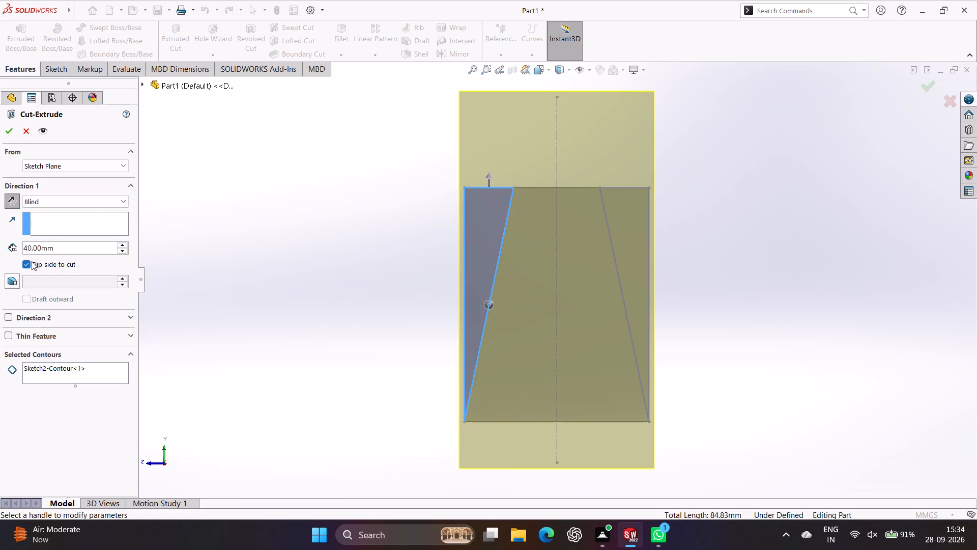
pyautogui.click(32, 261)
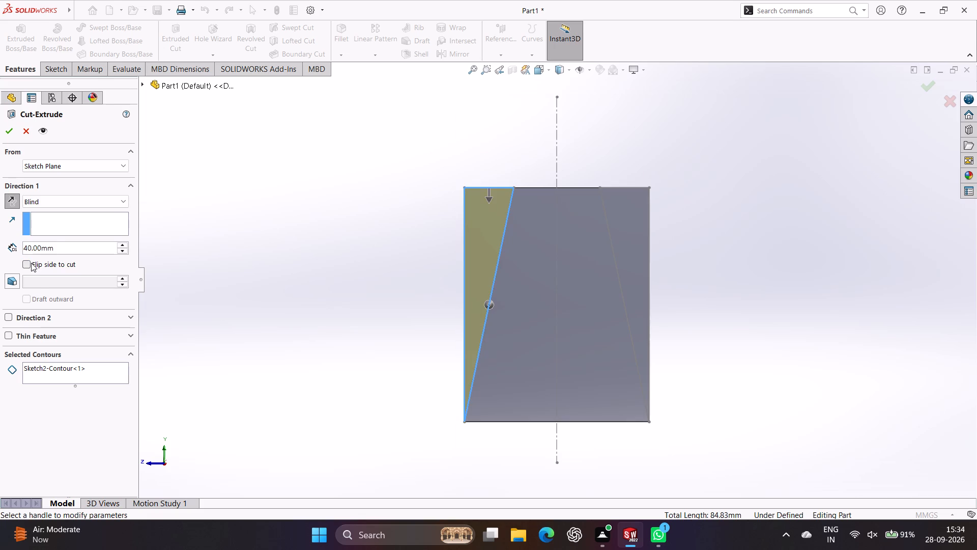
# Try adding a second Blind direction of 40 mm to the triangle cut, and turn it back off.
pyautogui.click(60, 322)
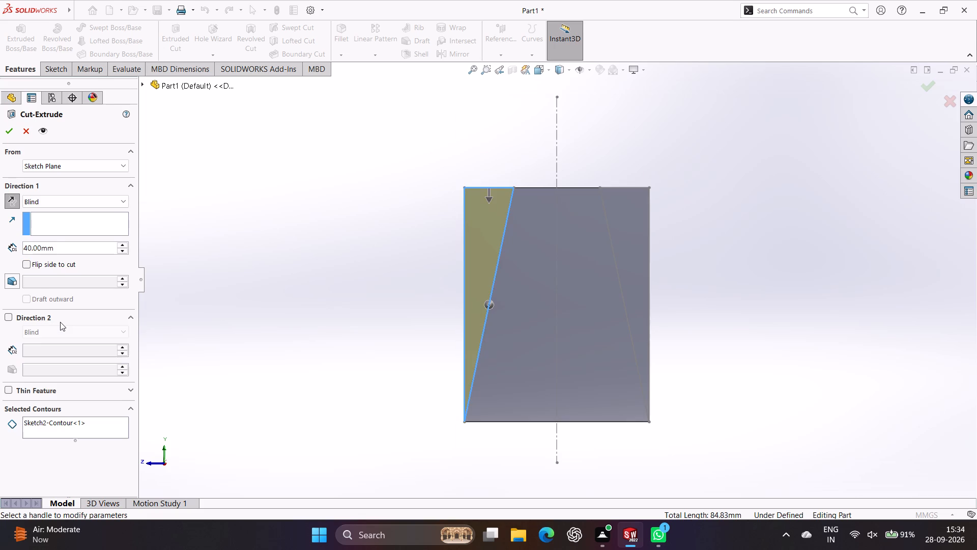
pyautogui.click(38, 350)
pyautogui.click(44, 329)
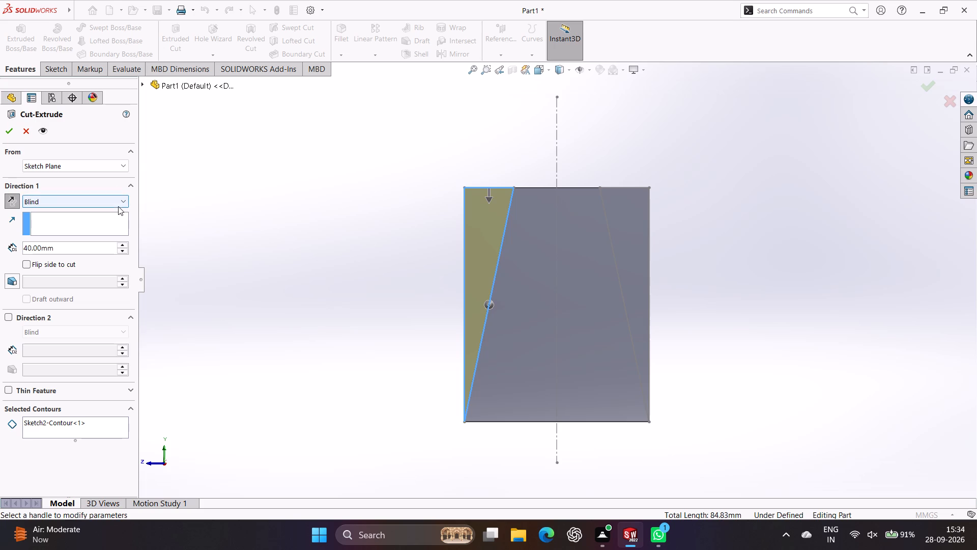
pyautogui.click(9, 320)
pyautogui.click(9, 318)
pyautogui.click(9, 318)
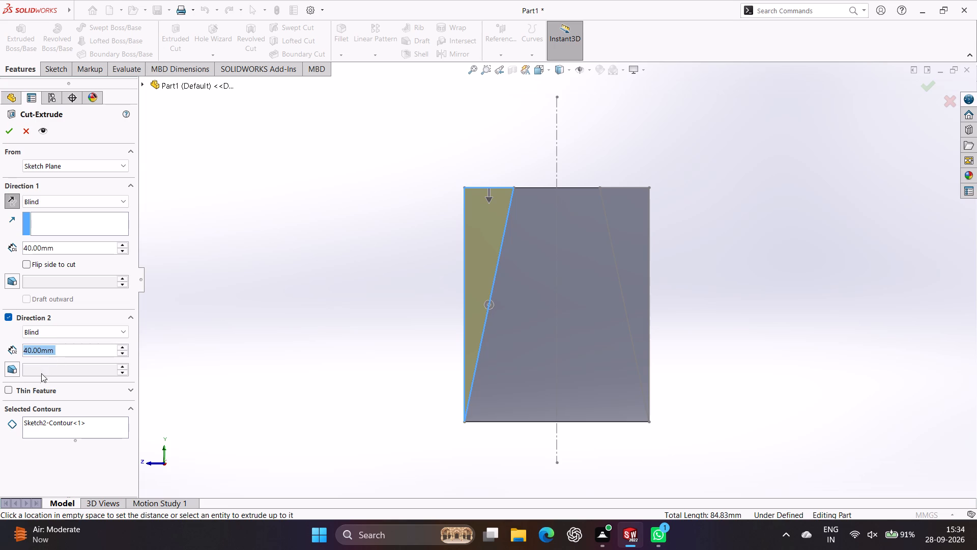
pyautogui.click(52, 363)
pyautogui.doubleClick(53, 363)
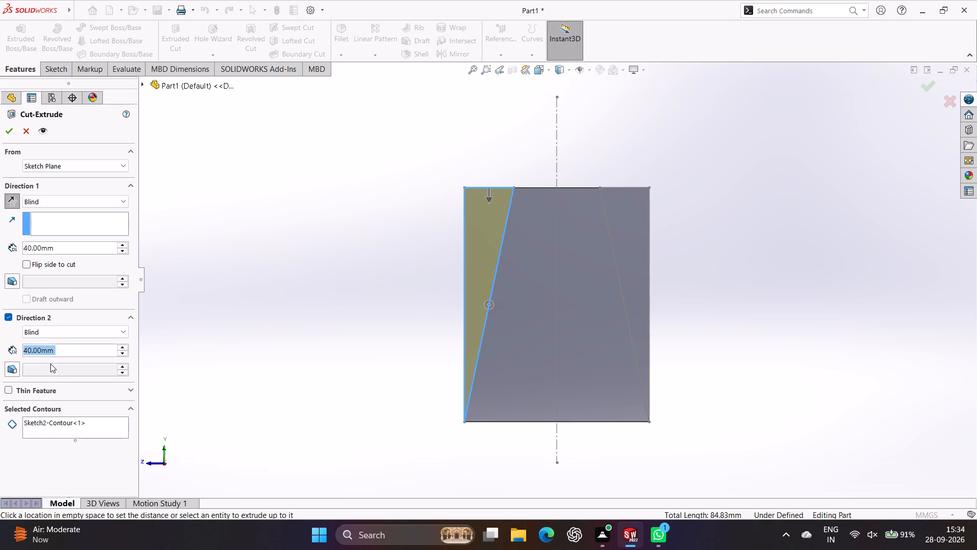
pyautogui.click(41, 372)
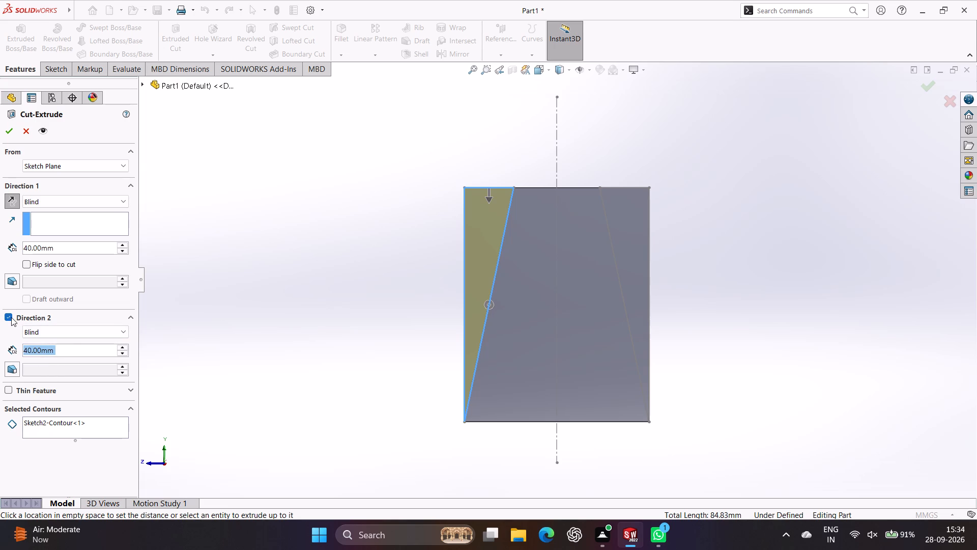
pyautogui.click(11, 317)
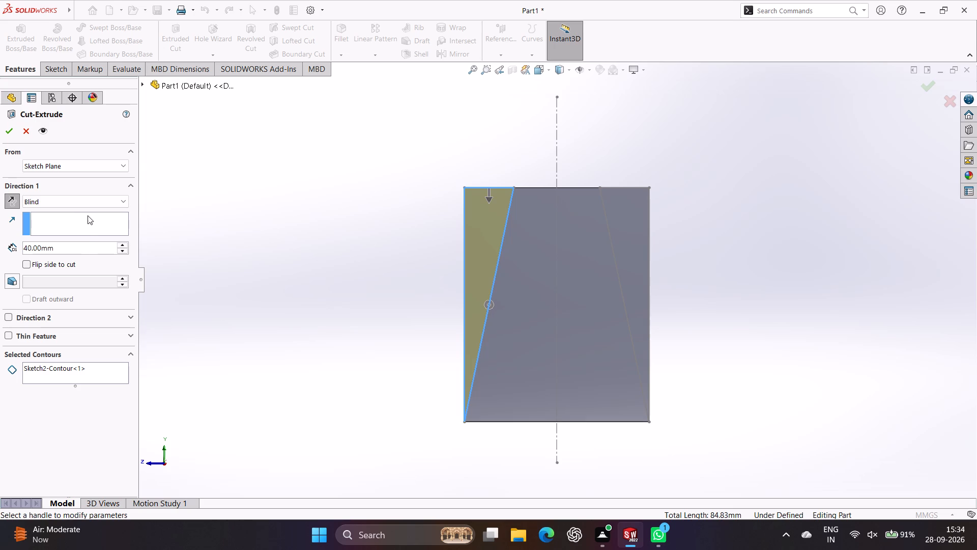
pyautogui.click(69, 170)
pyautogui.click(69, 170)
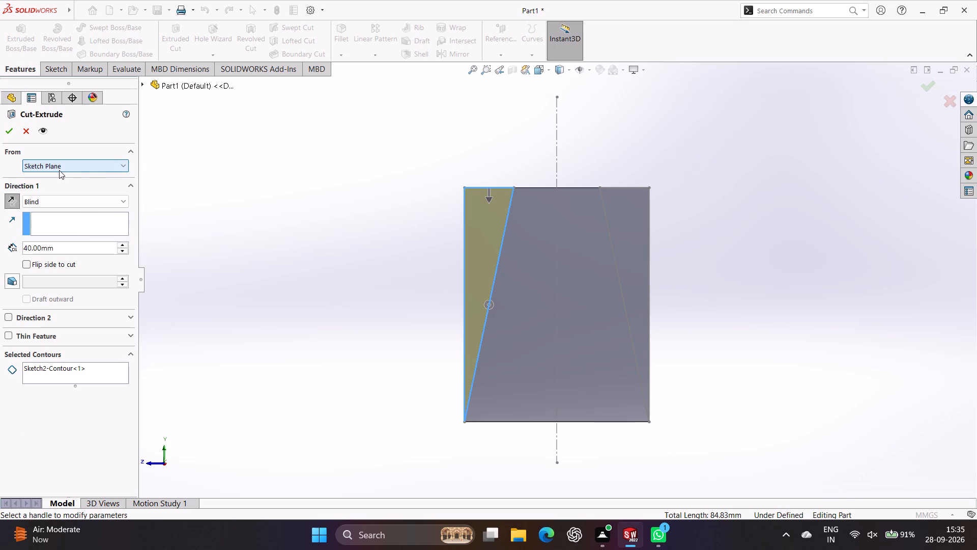
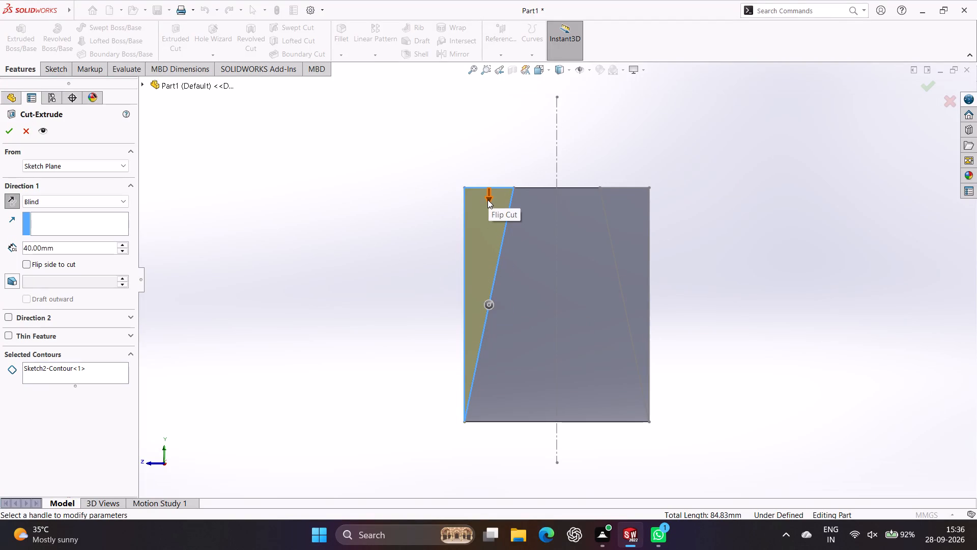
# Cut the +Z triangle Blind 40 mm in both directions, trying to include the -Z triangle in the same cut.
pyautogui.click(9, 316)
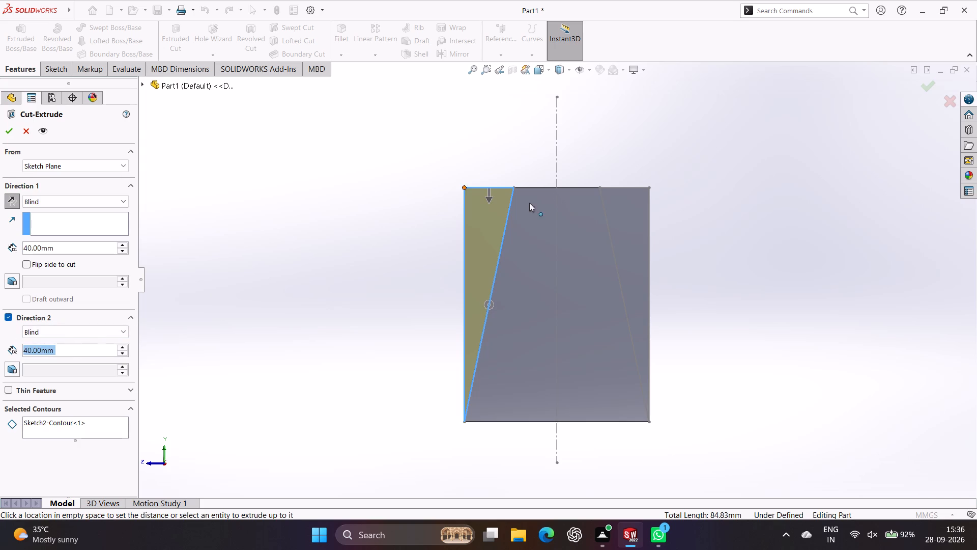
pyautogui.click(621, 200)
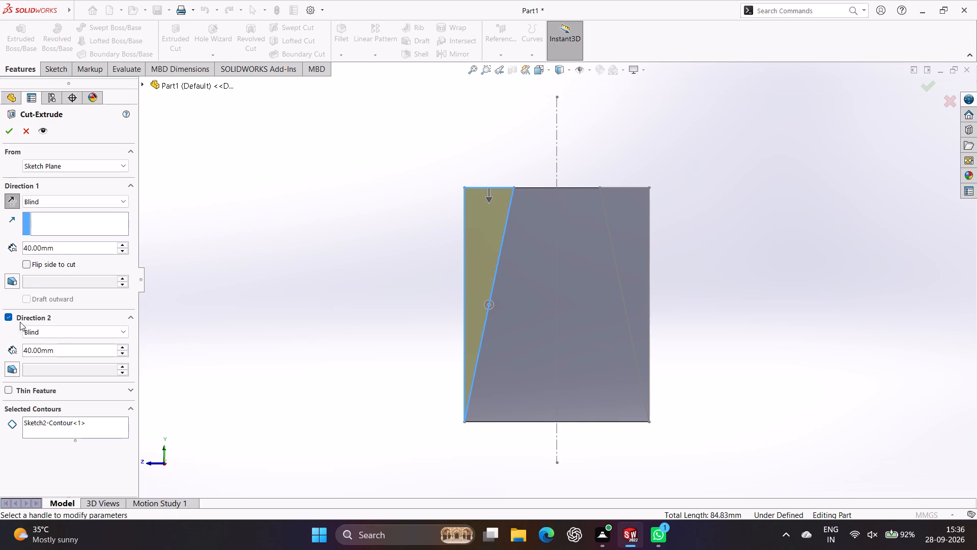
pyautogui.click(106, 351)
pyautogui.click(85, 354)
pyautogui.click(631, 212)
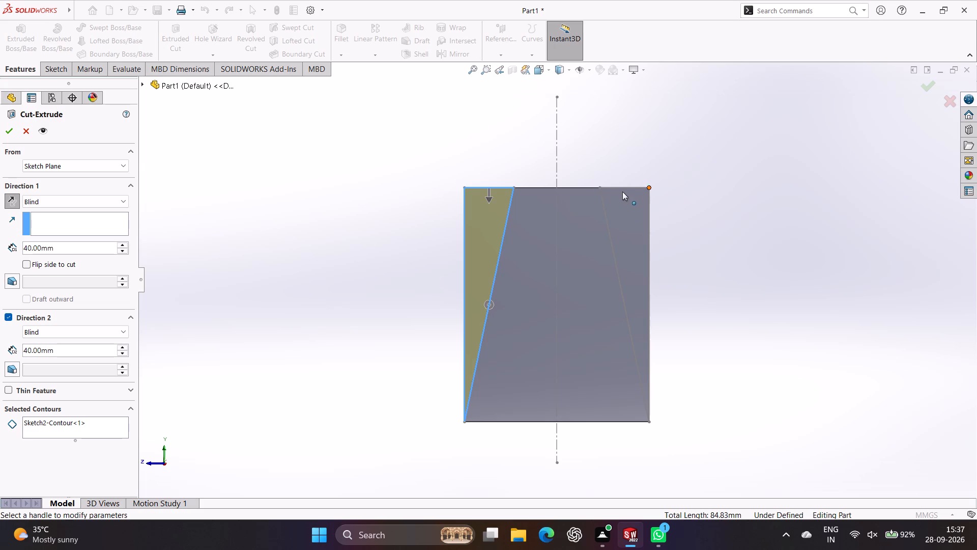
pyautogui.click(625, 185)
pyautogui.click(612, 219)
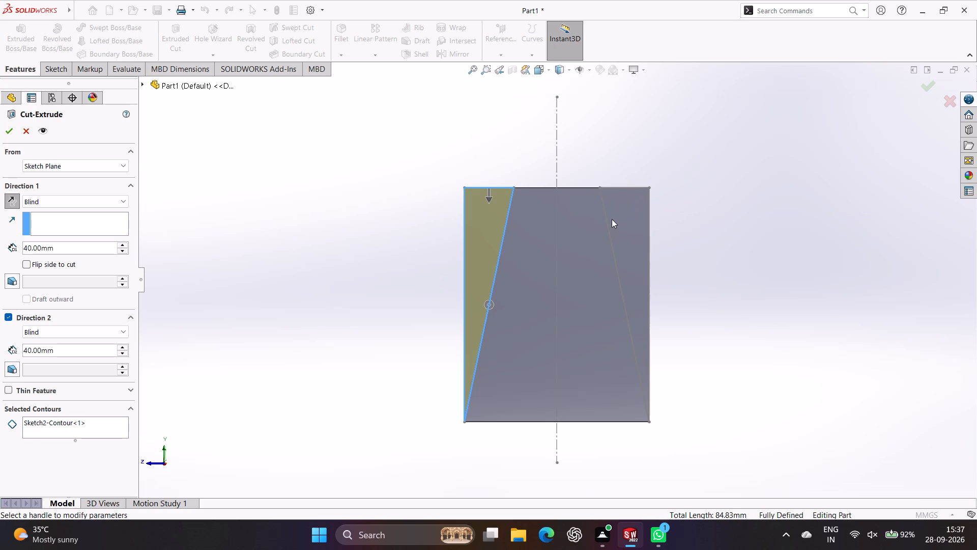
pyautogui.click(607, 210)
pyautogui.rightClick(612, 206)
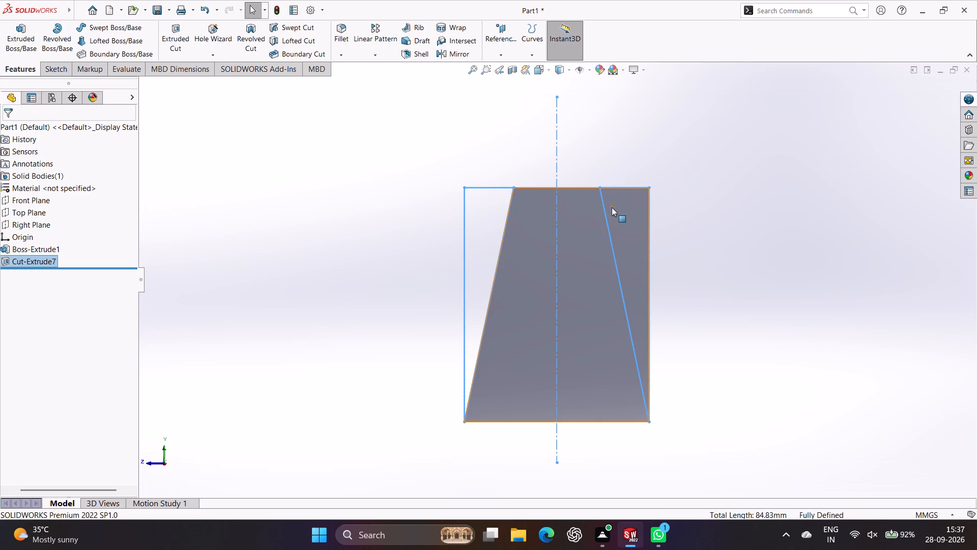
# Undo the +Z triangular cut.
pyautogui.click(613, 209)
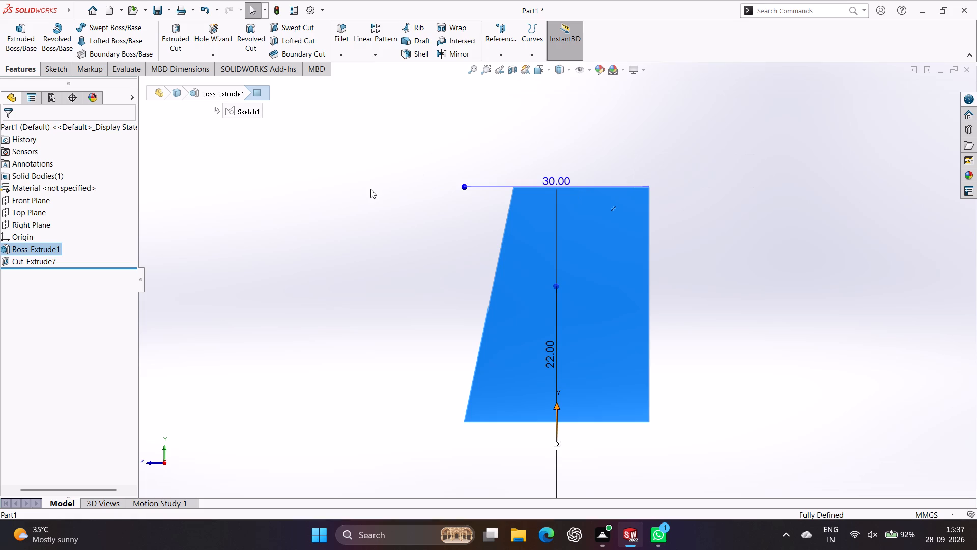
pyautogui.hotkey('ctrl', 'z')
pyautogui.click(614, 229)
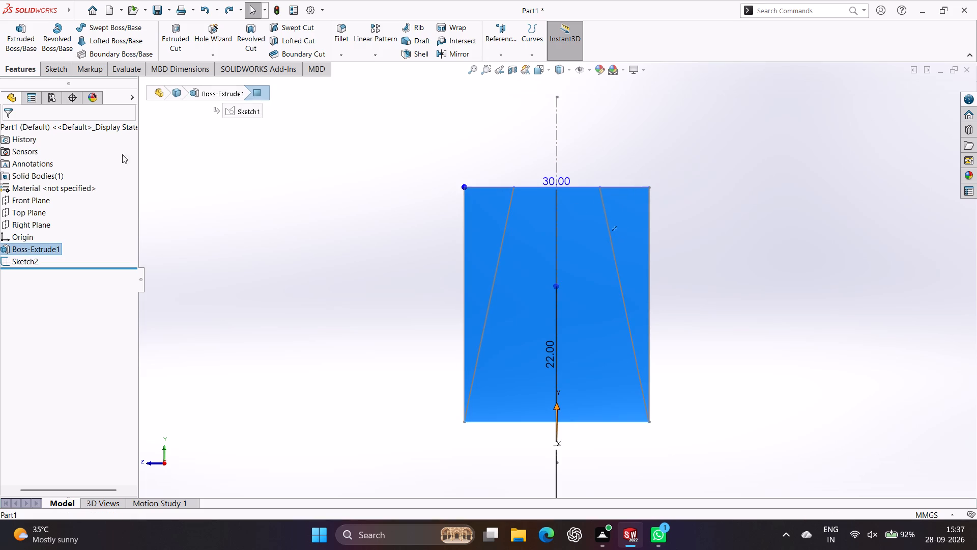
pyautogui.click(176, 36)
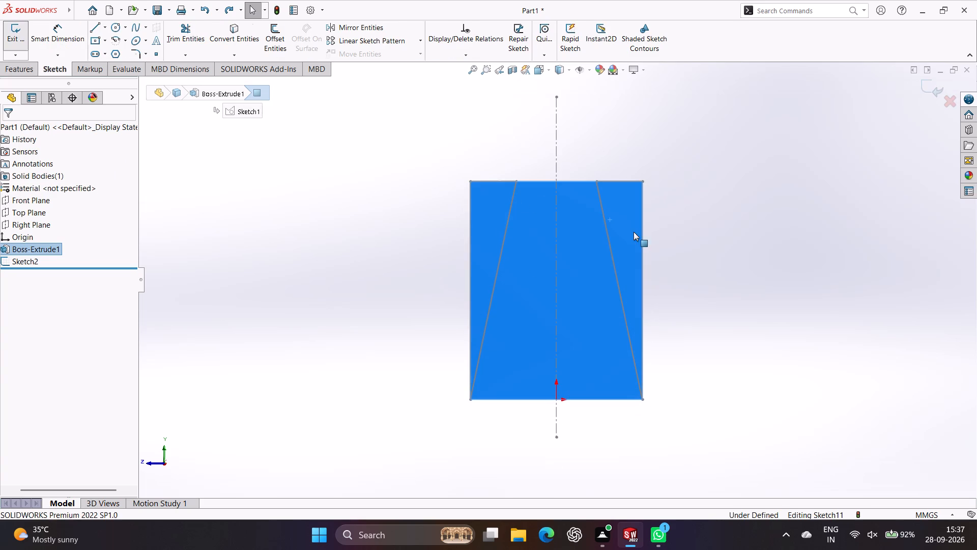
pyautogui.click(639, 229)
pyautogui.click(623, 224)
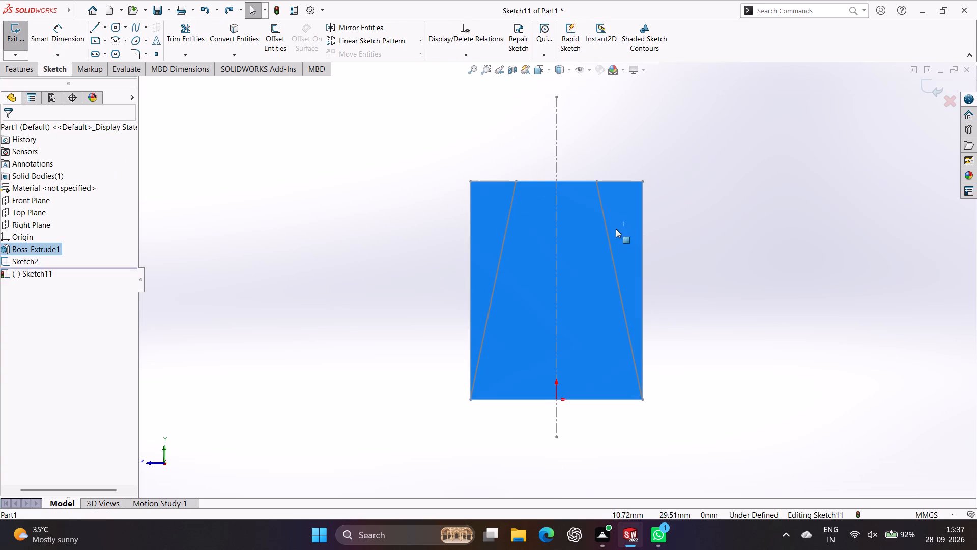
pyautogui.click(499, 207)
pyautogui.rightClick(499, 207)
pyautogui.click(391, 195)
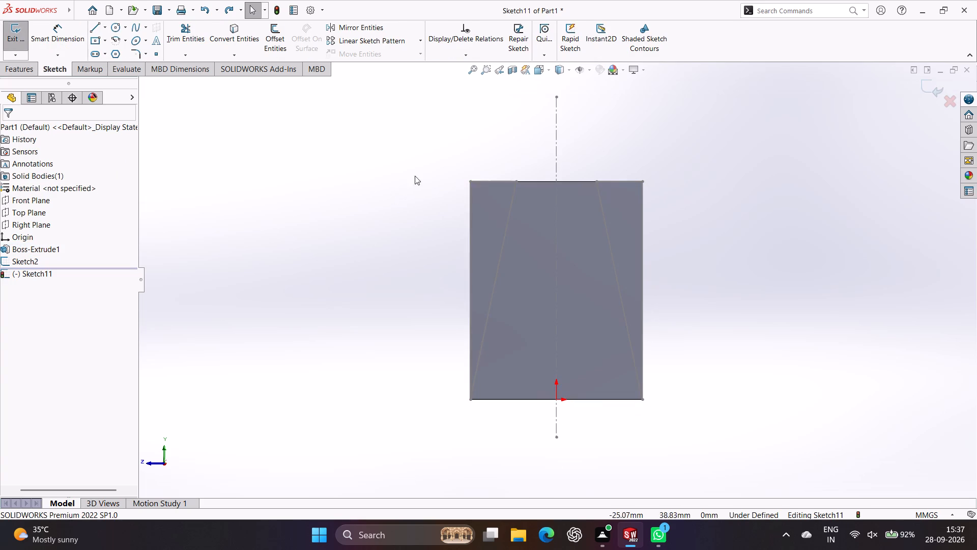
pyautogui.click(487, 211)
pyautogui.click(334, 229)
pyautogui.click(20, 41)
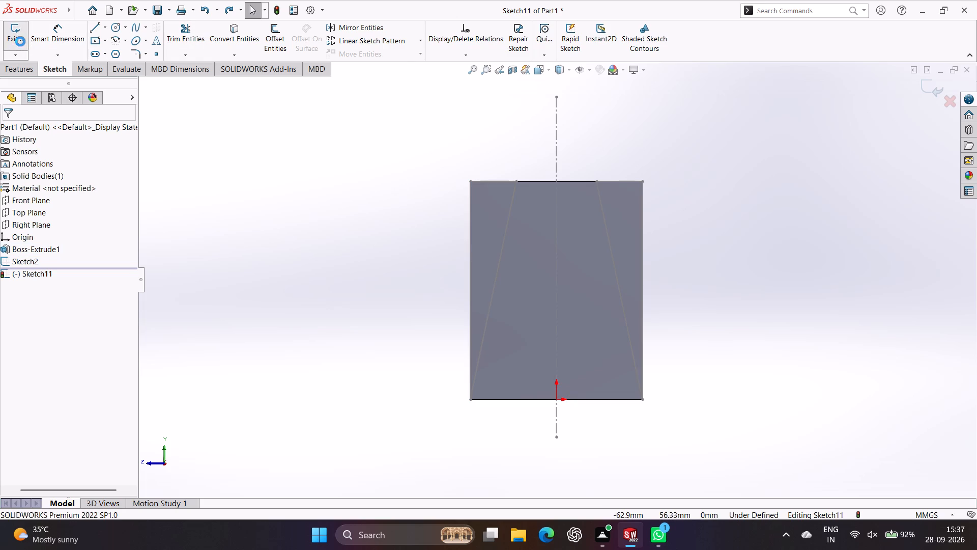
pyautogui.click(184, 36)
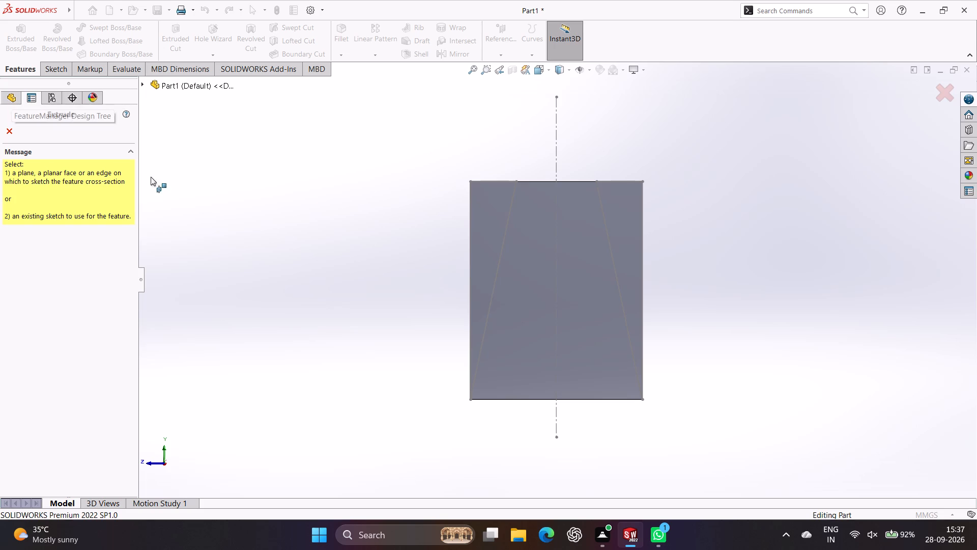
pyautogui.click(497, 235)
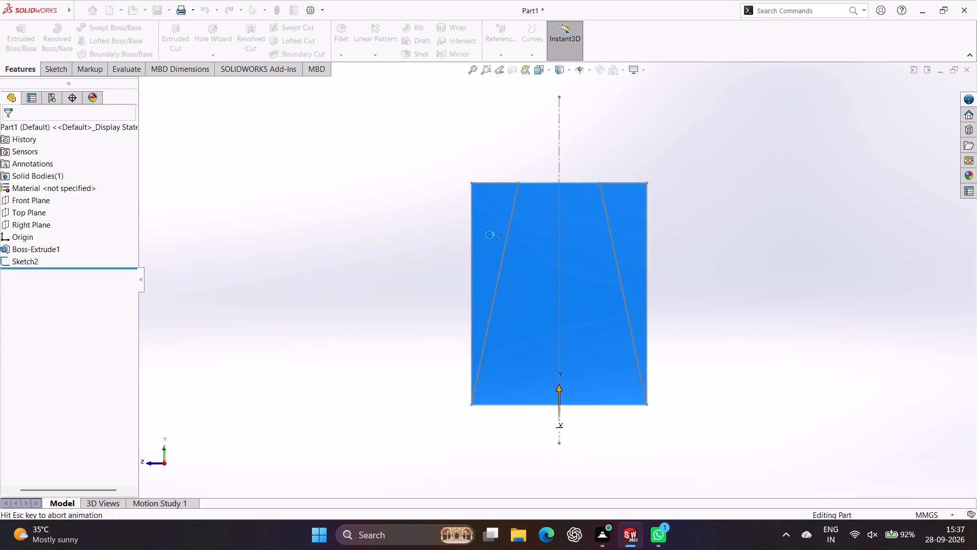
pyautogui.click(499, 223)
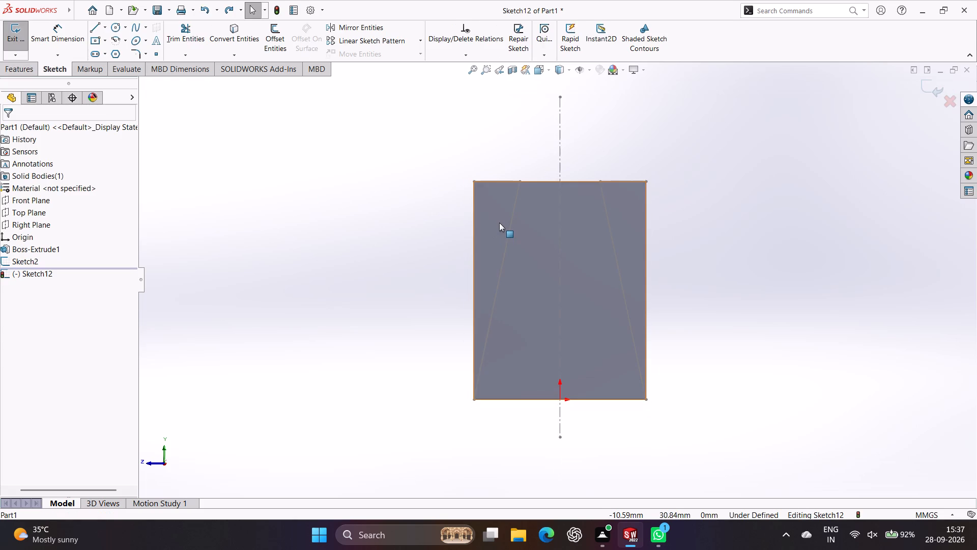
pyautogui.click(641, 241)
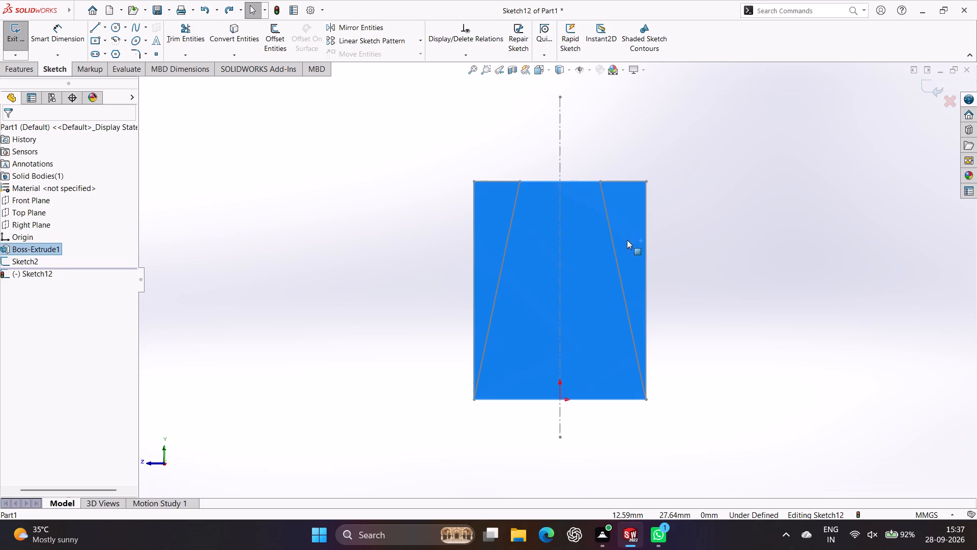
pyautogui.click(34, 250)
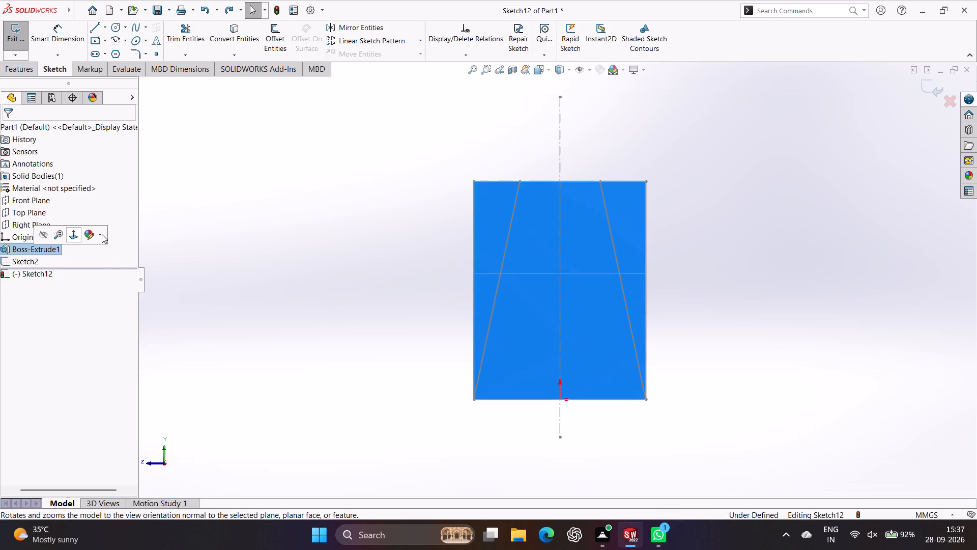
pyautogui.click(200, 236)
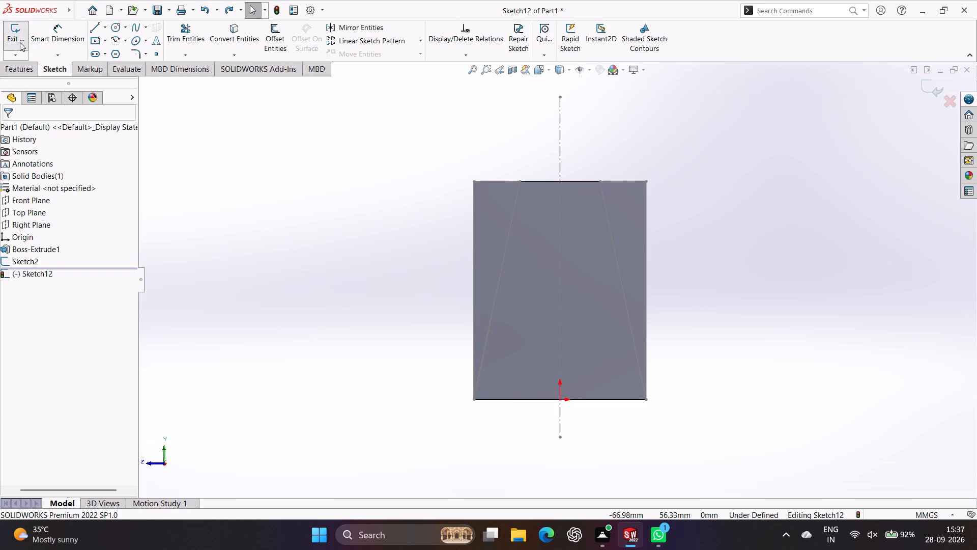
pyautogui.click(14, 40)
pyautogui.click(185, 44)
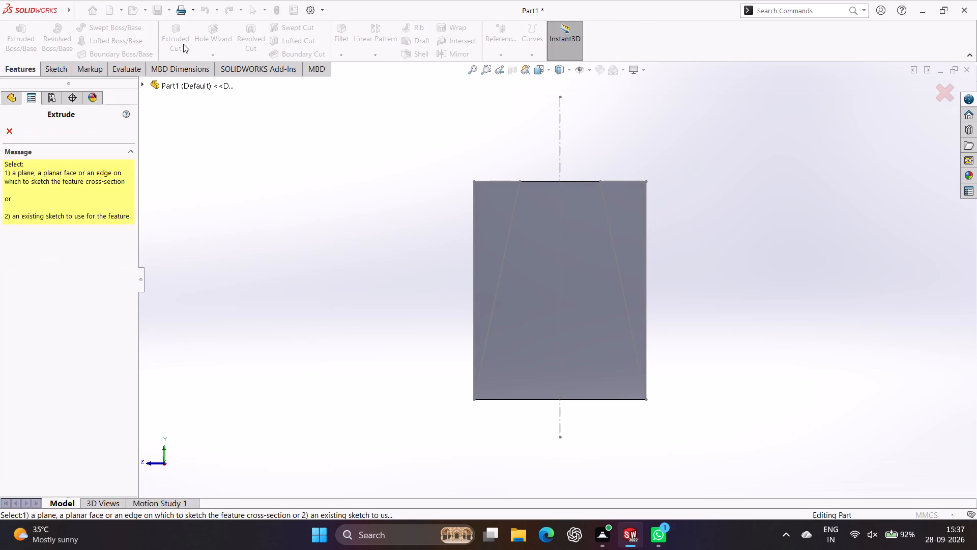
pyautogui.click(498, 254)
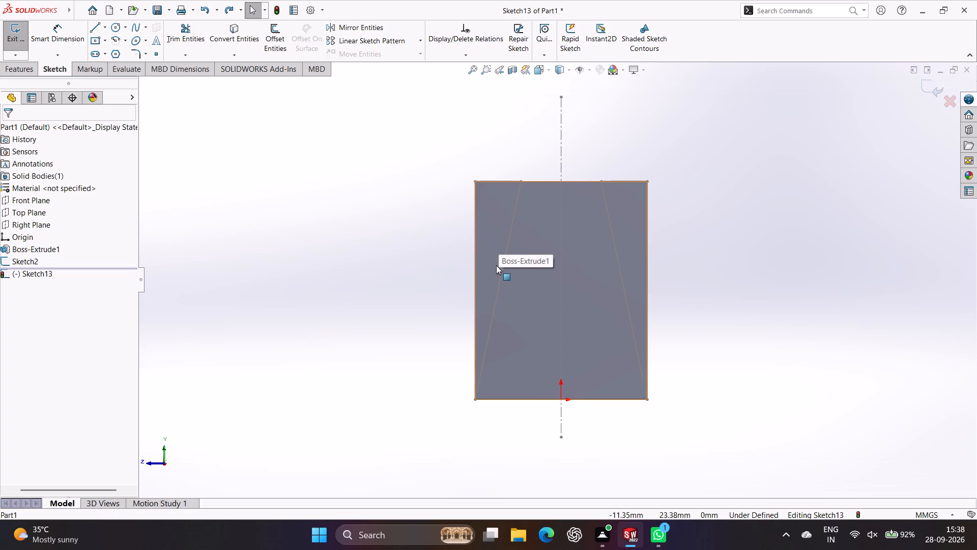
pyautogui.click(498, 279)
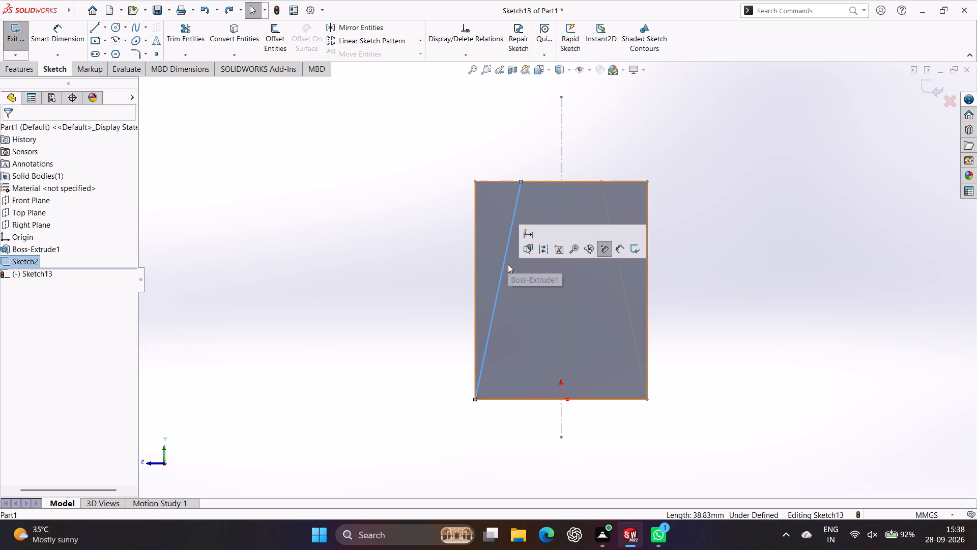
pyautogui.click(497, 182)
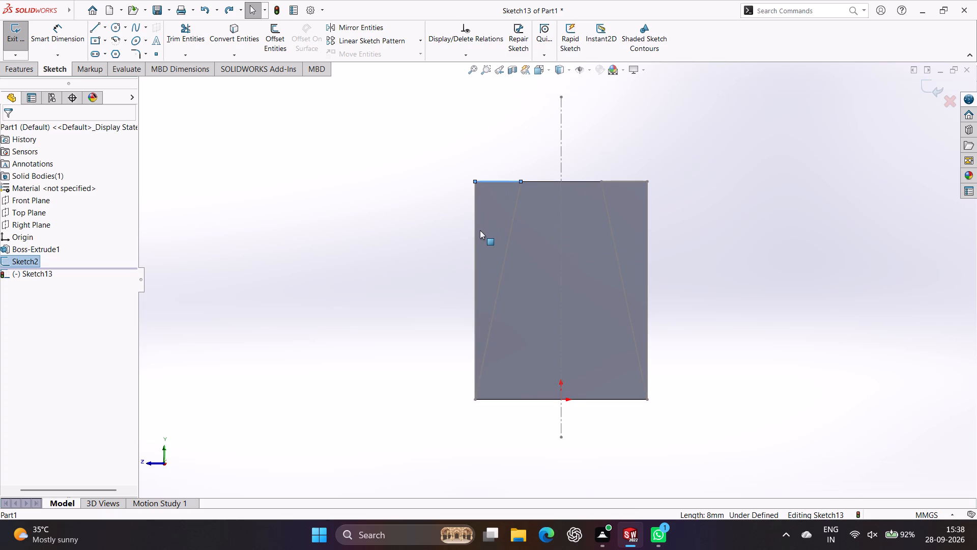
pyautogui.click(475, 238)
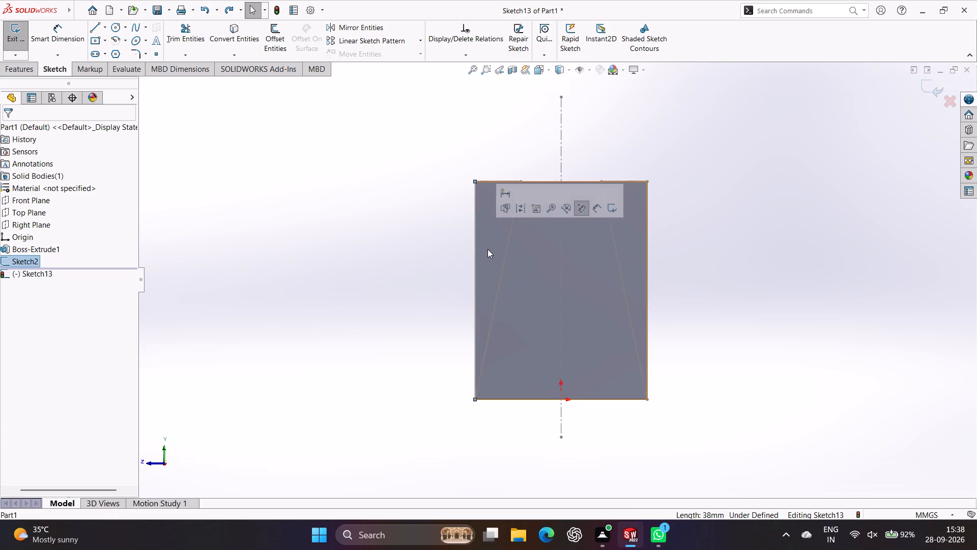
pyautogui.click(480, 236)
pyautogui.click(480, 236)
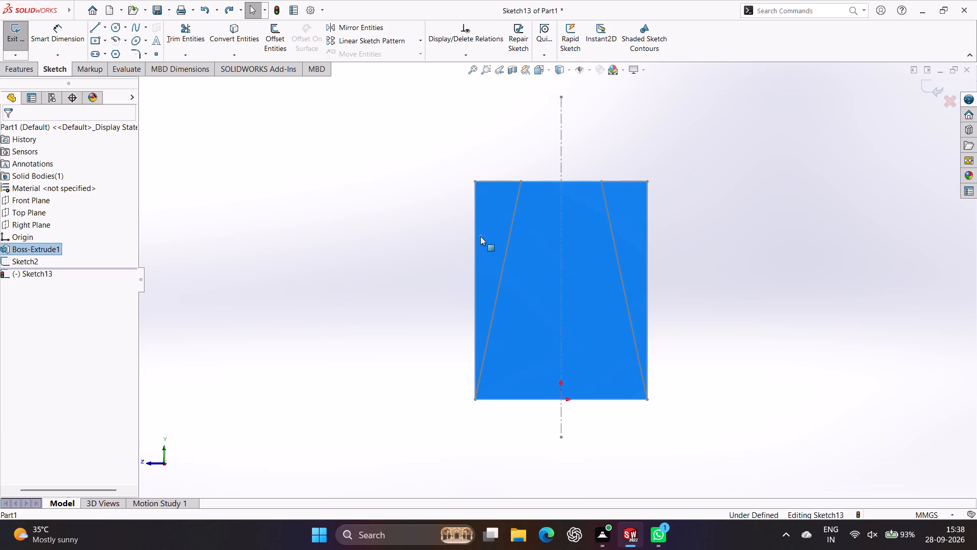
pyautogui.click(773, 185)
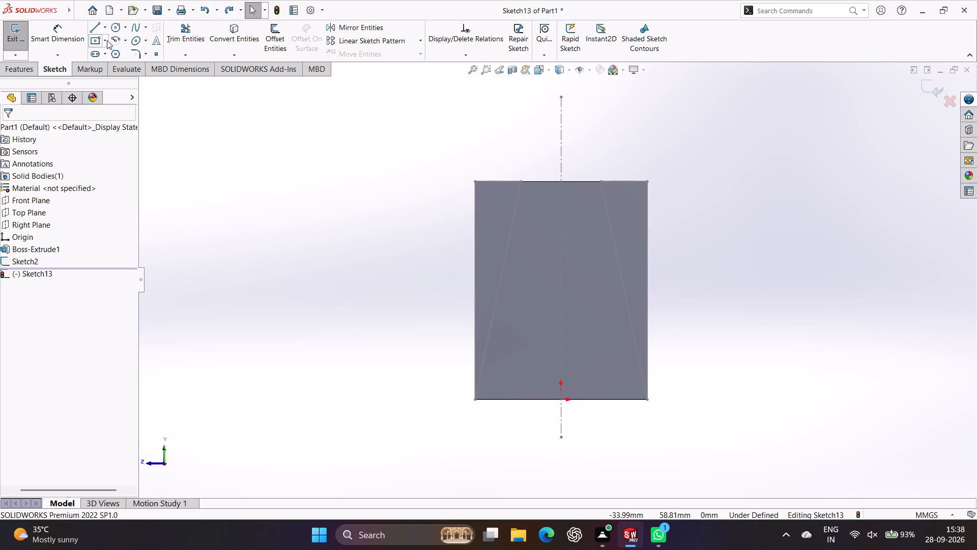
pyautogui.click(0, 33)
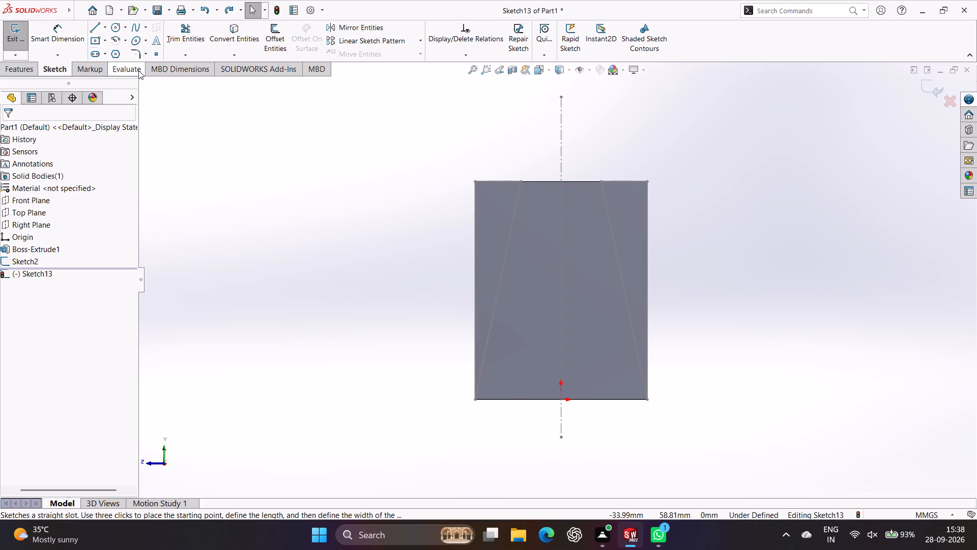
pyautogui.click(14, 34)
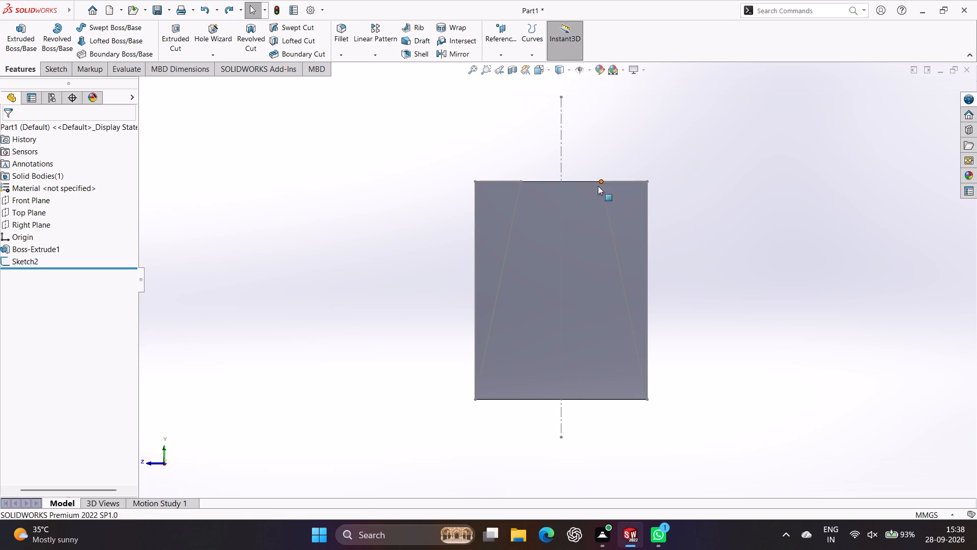
# Start an extruded cut from the block's side face in the +Z triangle area, viewed from the Right.
pyautogui.click(146, 459)
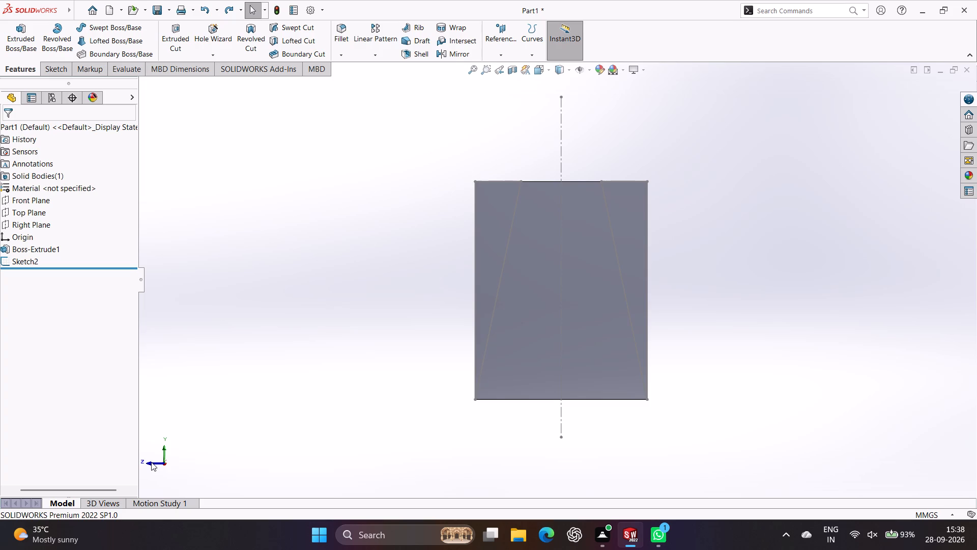
pyautogui.click(151, 462)
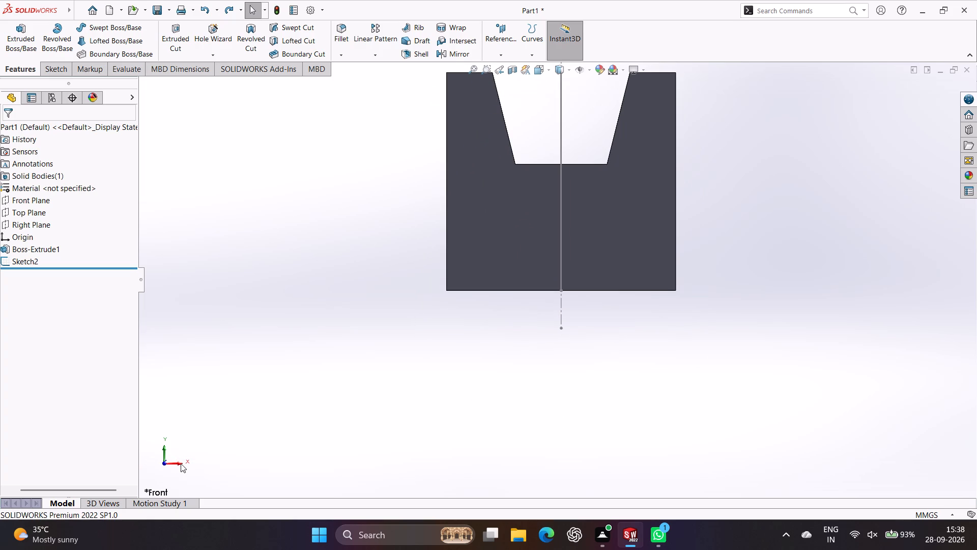
pyautogui.click(183, 460)
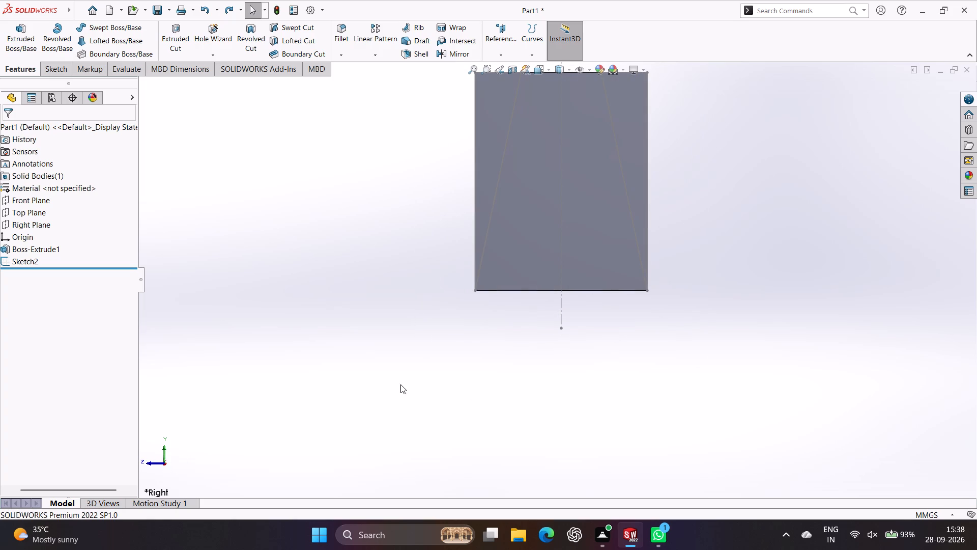
pyautogui.scroll(-1, 419, 369)
pyautogui.scroll(1, 424, 368)
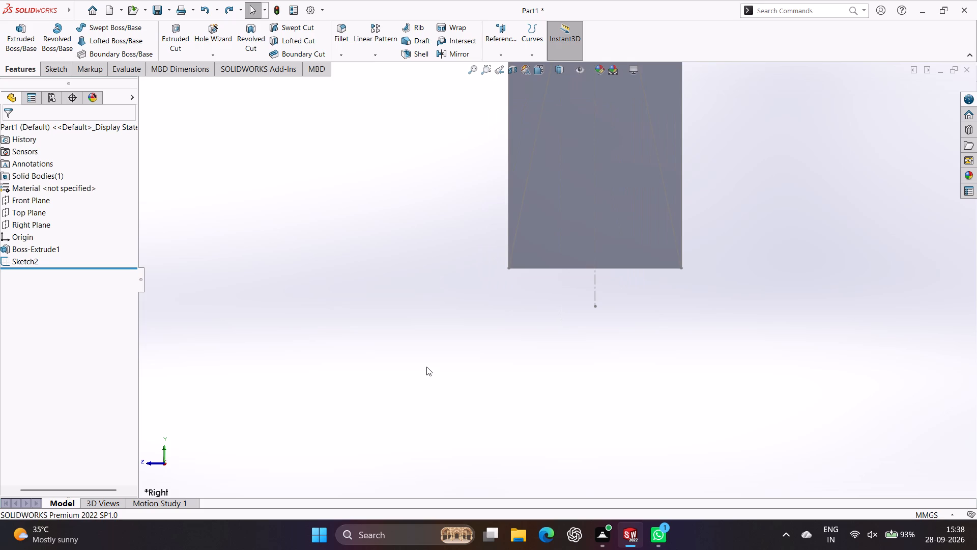
pyautogui.keyDown('ctrl'); pyautogui.moveTo(426, 367); pyautogui.dragTo(381, 447, button='middle'); pyautogui.keyUp('ctrl')
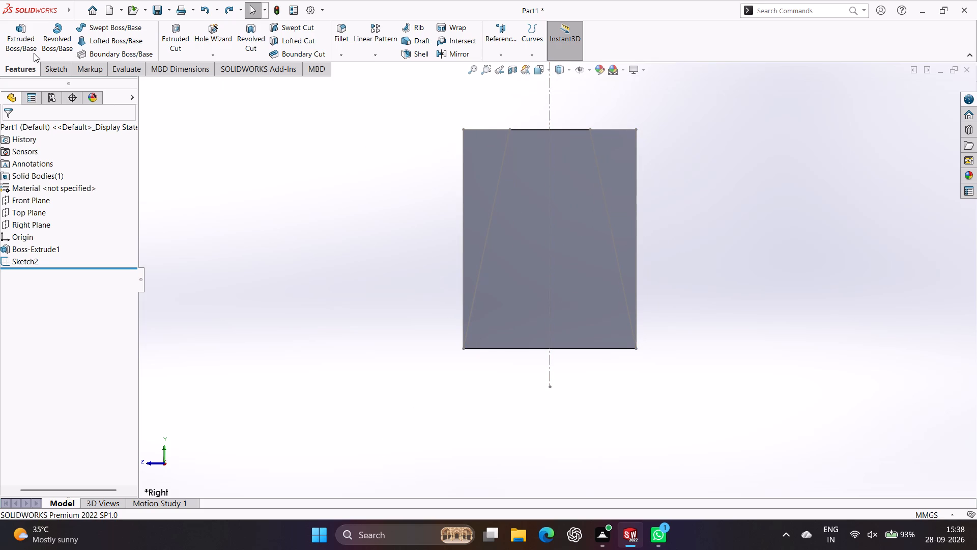
pyautogui.click(171, 30)
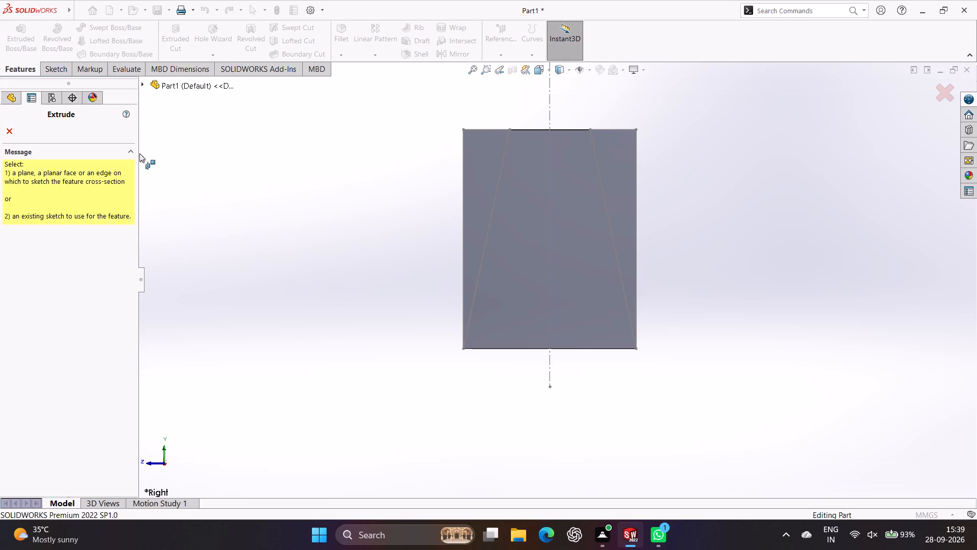
pyautogui.click(153, 167)
pyautogui.click(493, 188)
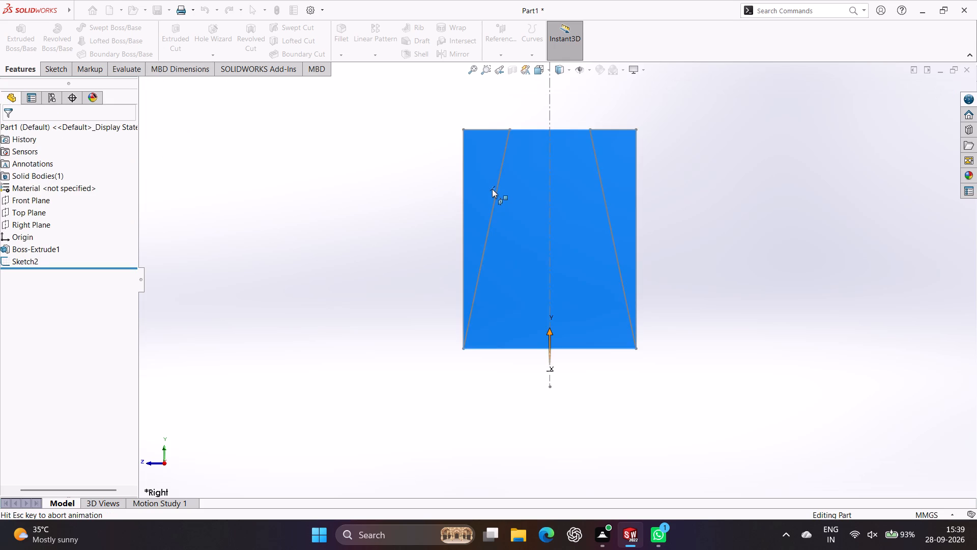
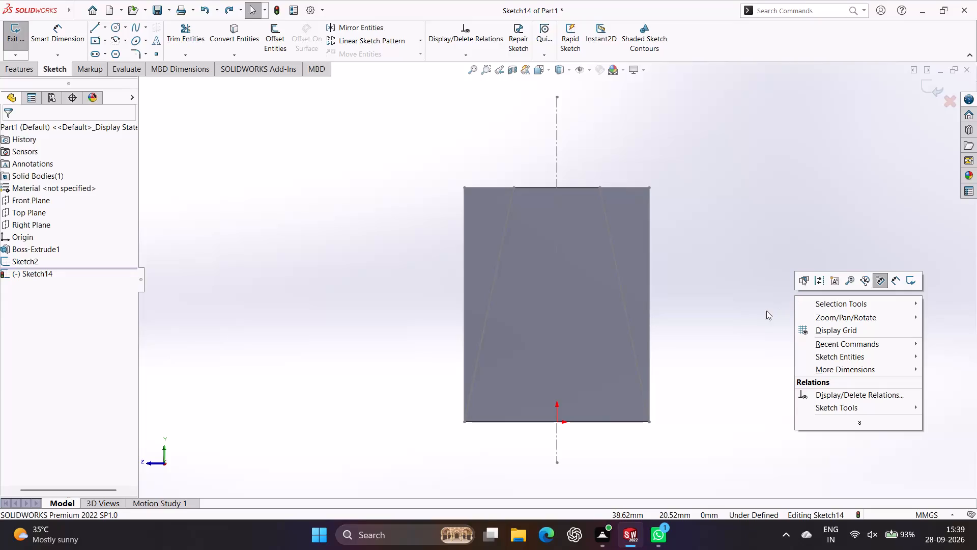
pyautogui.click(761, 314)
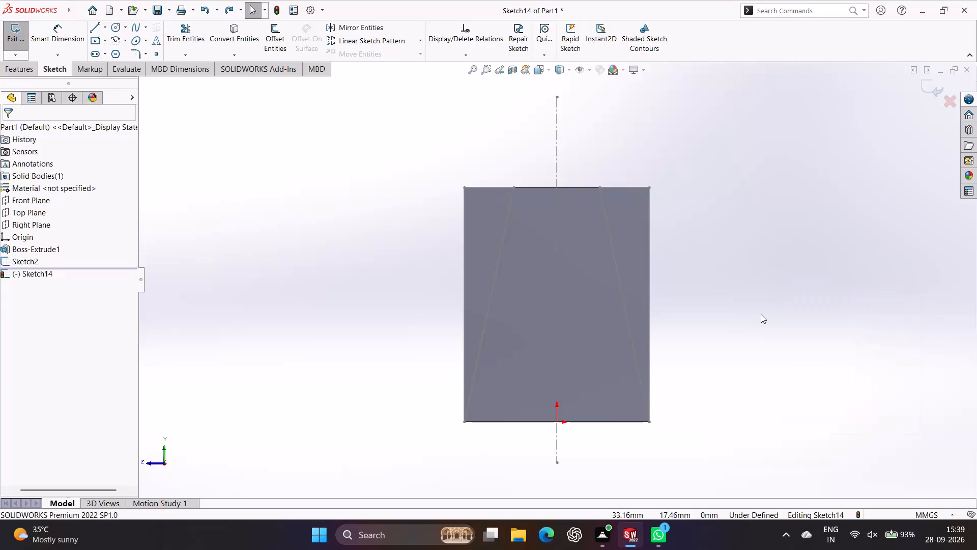
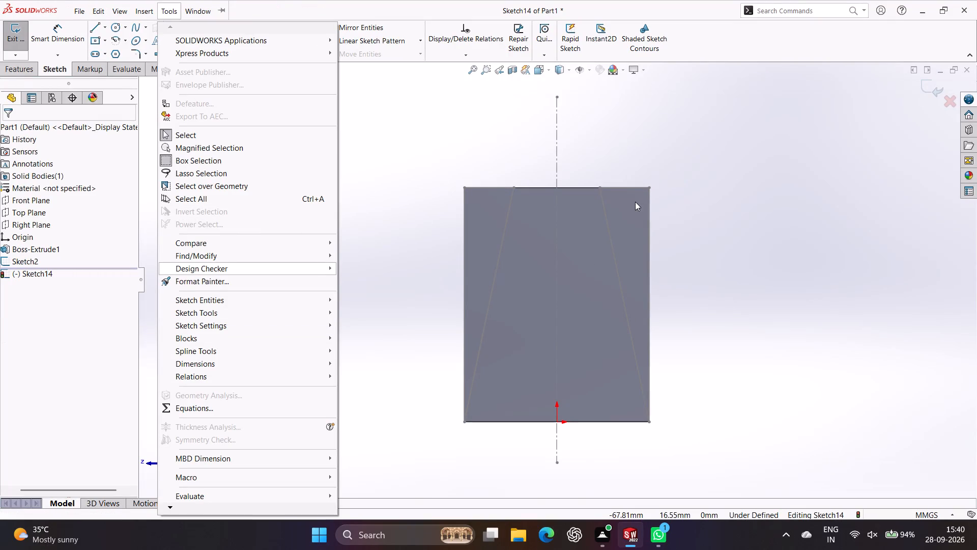
# Undo the empty sketch opened on the block's side face.
pyautogui.click(438, 215)
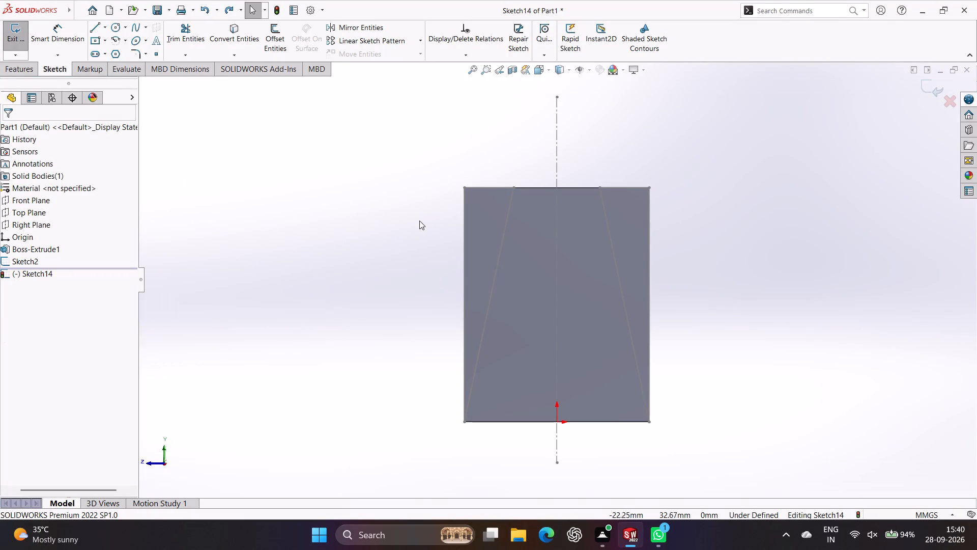
pyautogui.moveTo(410, 224); pyautogui.dragTo(430, 254, button='middle')
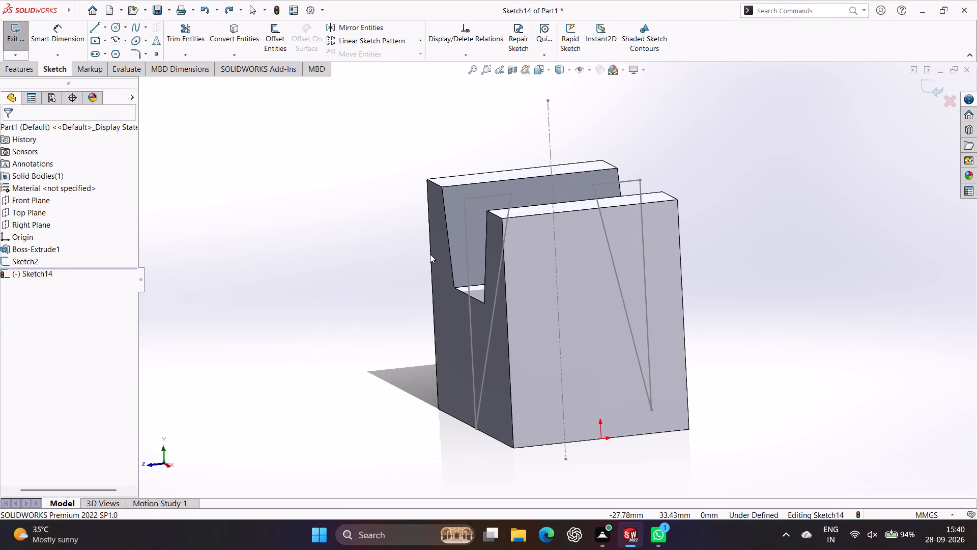
pyautogui.scroll(-1, 430, 254)
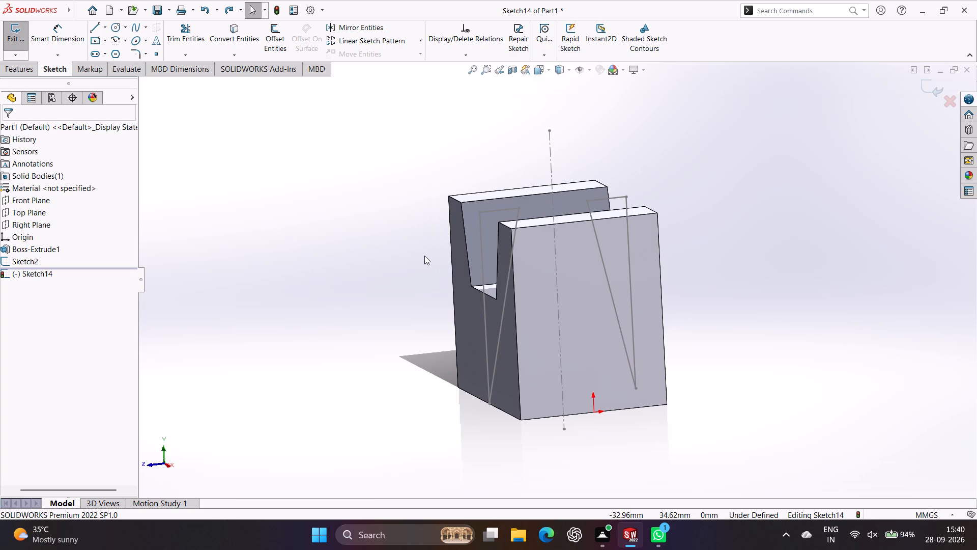
pyautogui.moveTo(308, 305); pyautogui.dragTo(329, 311, button='middle')
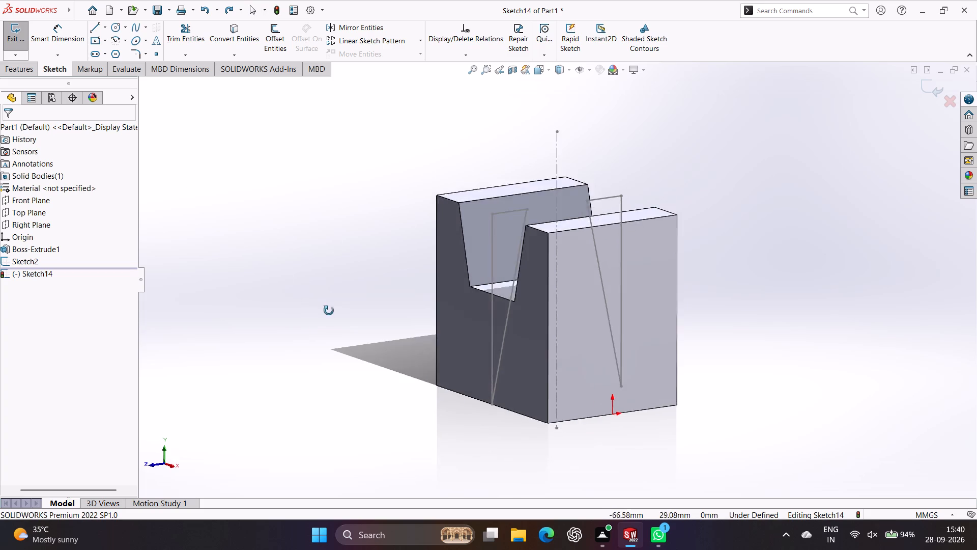
pyautogui.moveTo(329, 311); pyautogui.dragTo(265, 221, button='middle')
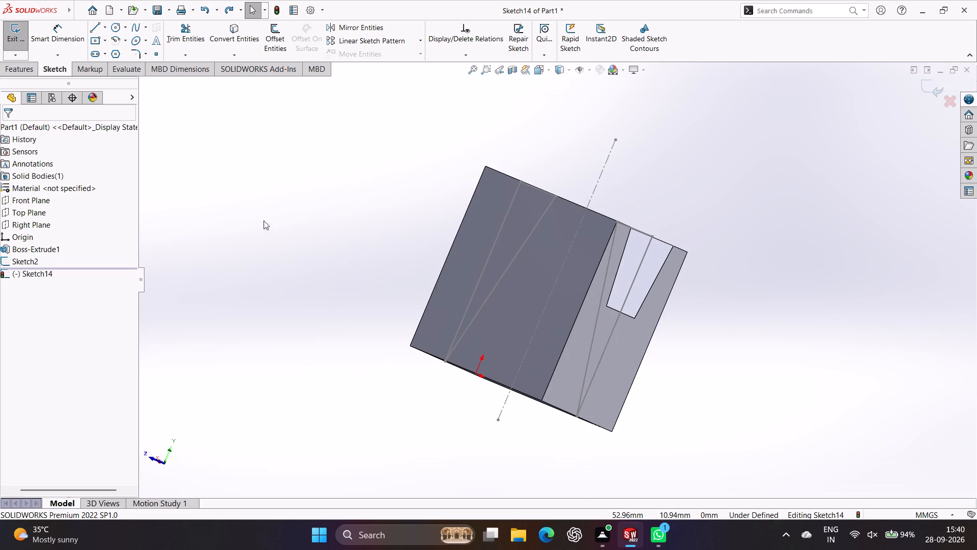
pyautogui.moveTo(276, 186); pyautogui.dragTo(284, 245, button='middle')
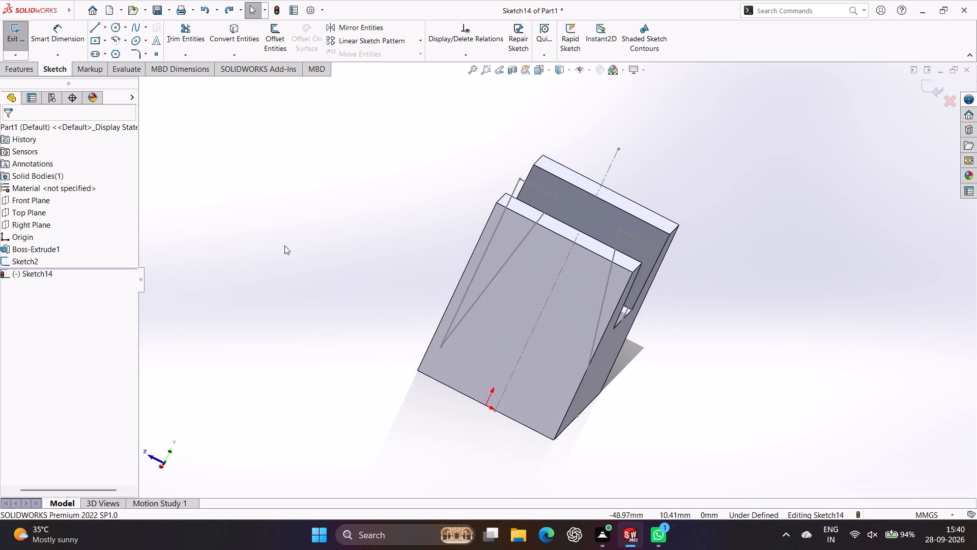
pyautogui.moveTo(307, 266); pyautogui.dragTo(392, 267, button='middle')
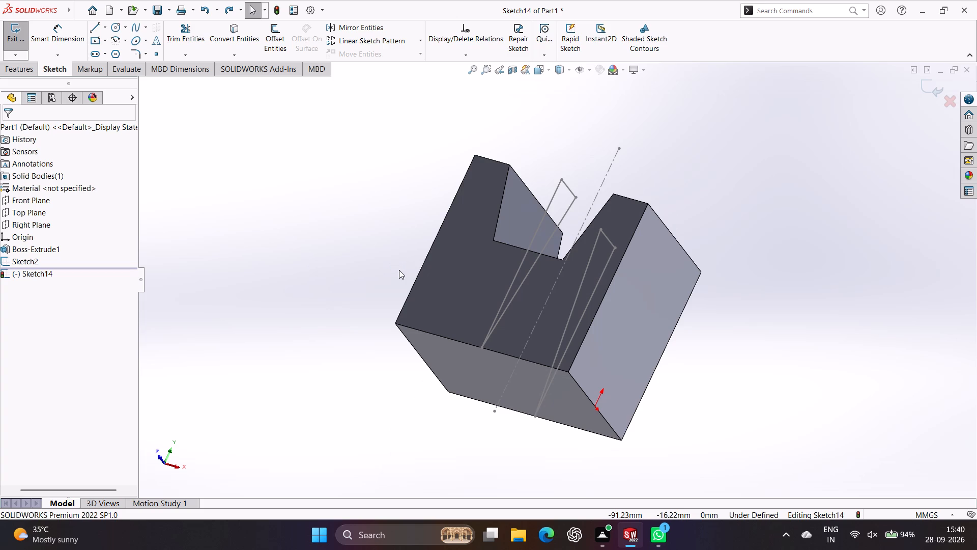
pyautogui.moveTo(336, 137); pyautogui.dragTo(275, 209, button='middle')
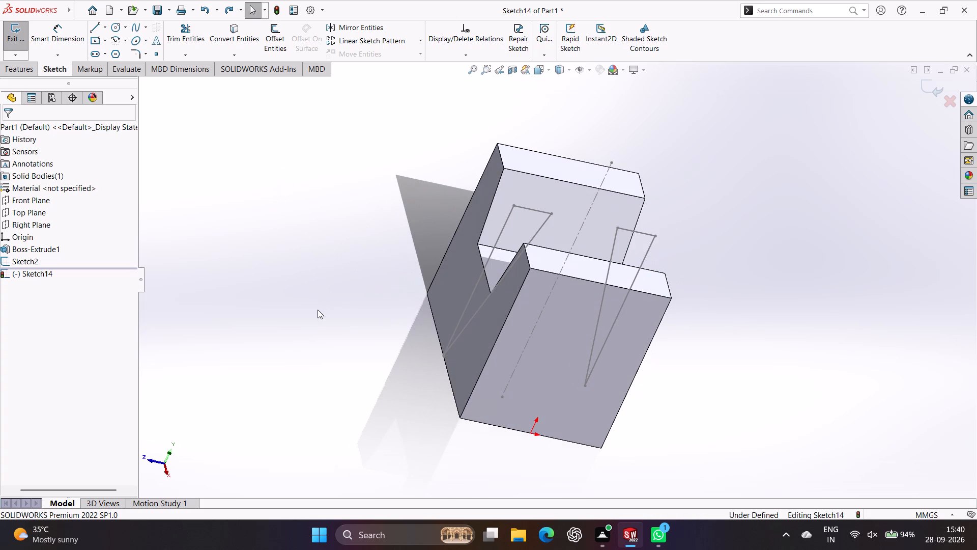
pyautogui.hotkey('ctrl', 'z')
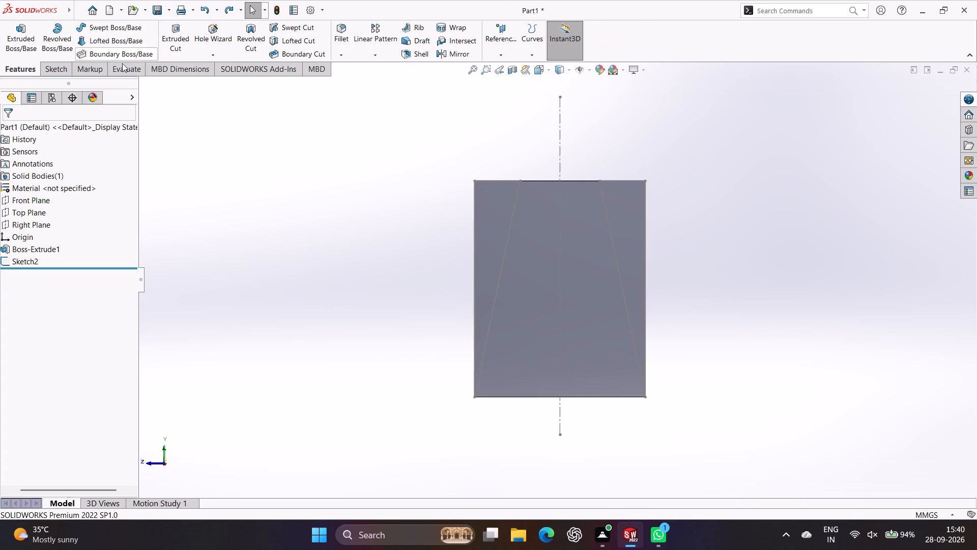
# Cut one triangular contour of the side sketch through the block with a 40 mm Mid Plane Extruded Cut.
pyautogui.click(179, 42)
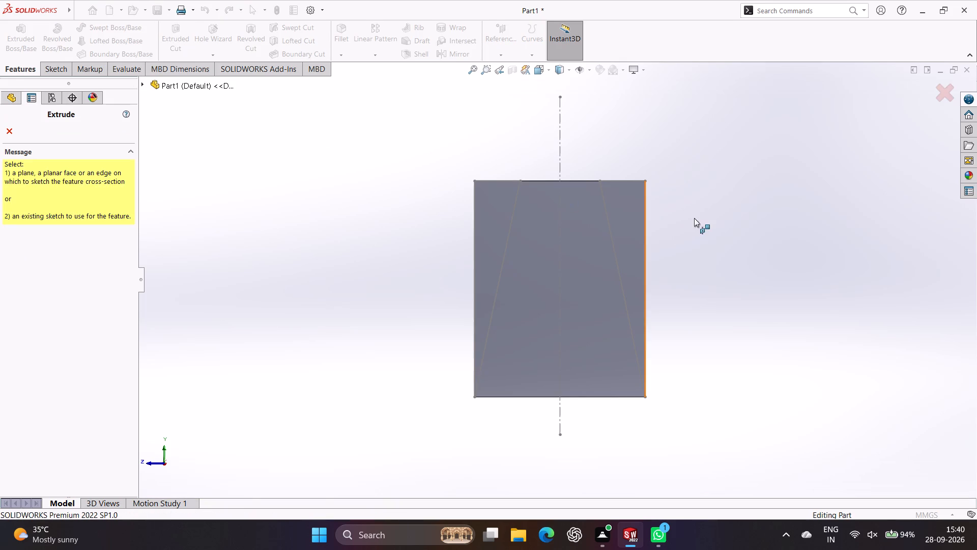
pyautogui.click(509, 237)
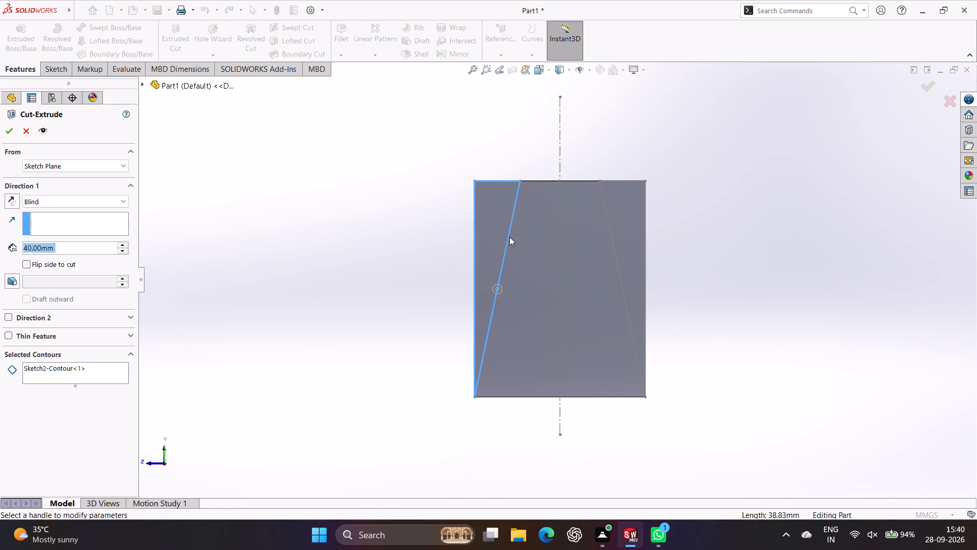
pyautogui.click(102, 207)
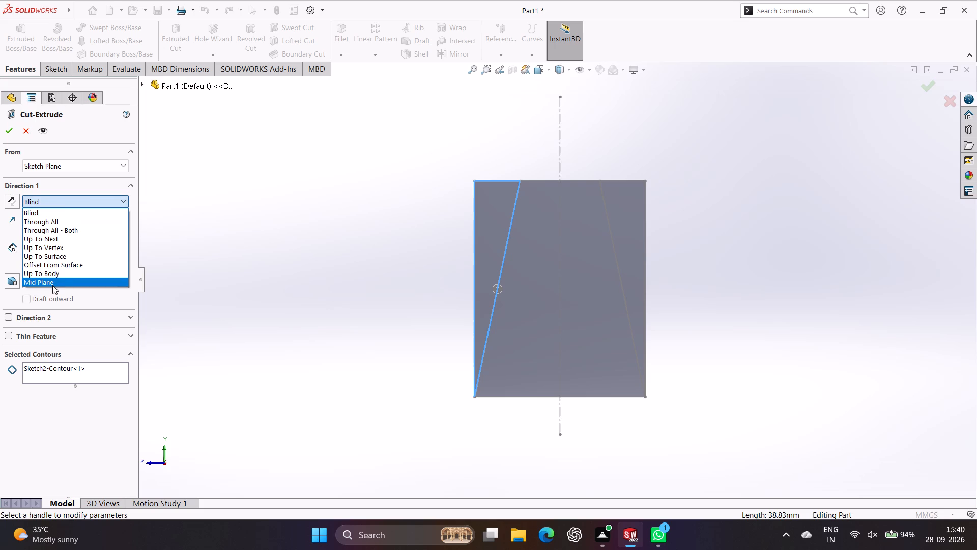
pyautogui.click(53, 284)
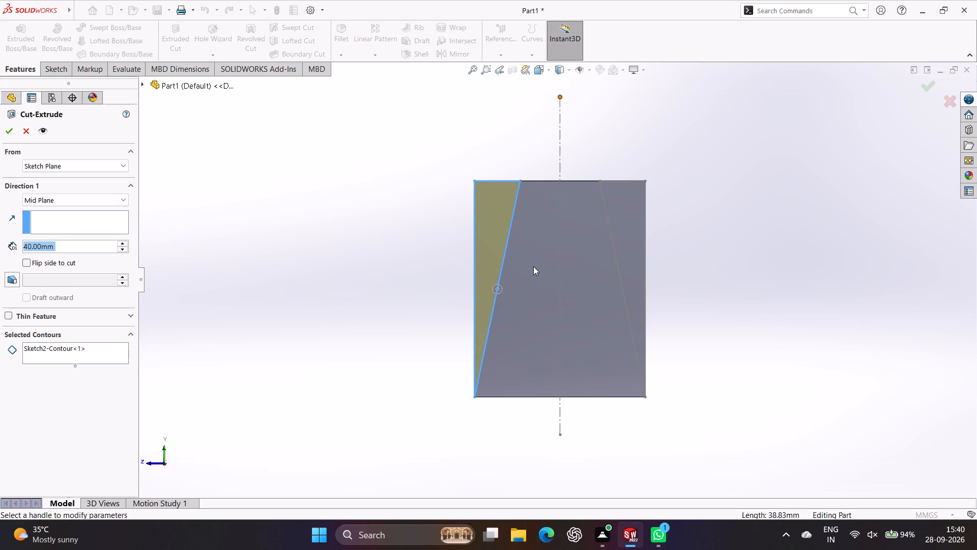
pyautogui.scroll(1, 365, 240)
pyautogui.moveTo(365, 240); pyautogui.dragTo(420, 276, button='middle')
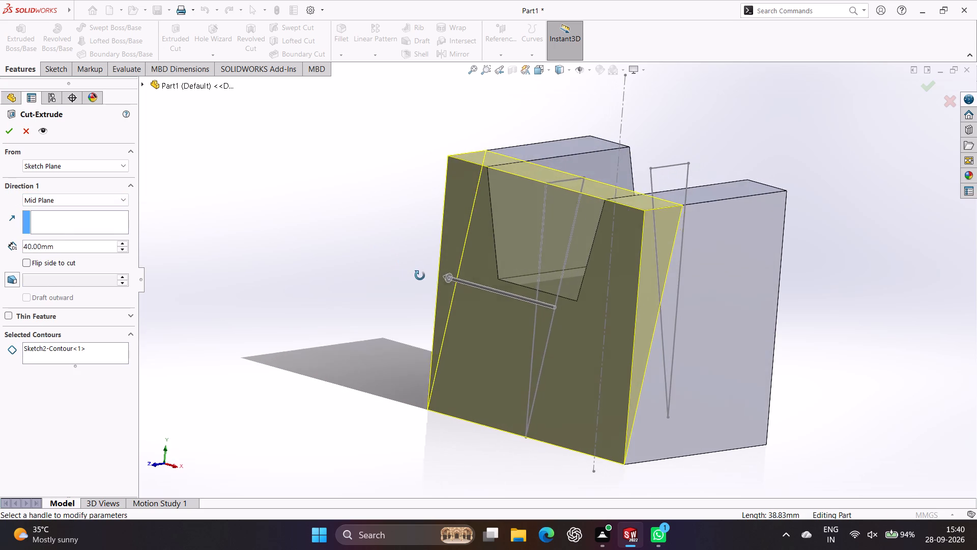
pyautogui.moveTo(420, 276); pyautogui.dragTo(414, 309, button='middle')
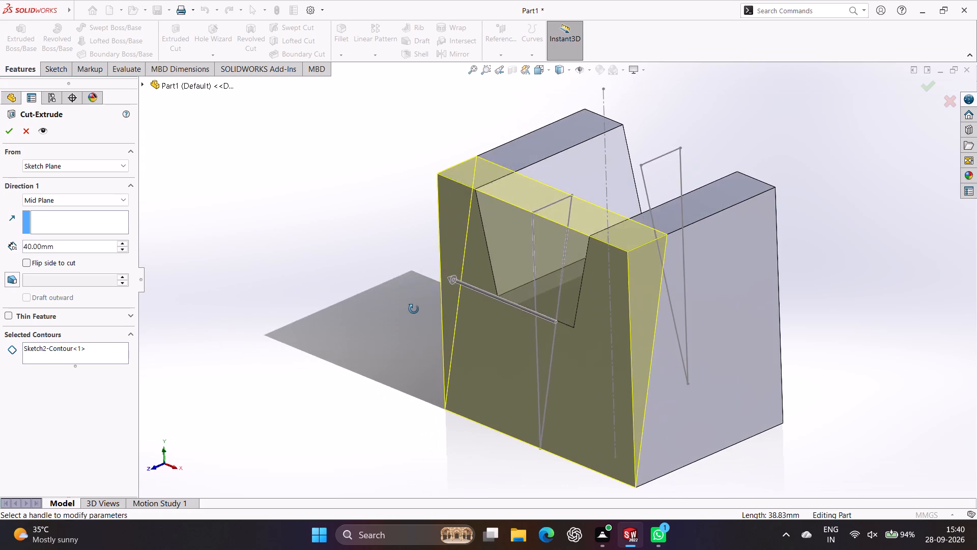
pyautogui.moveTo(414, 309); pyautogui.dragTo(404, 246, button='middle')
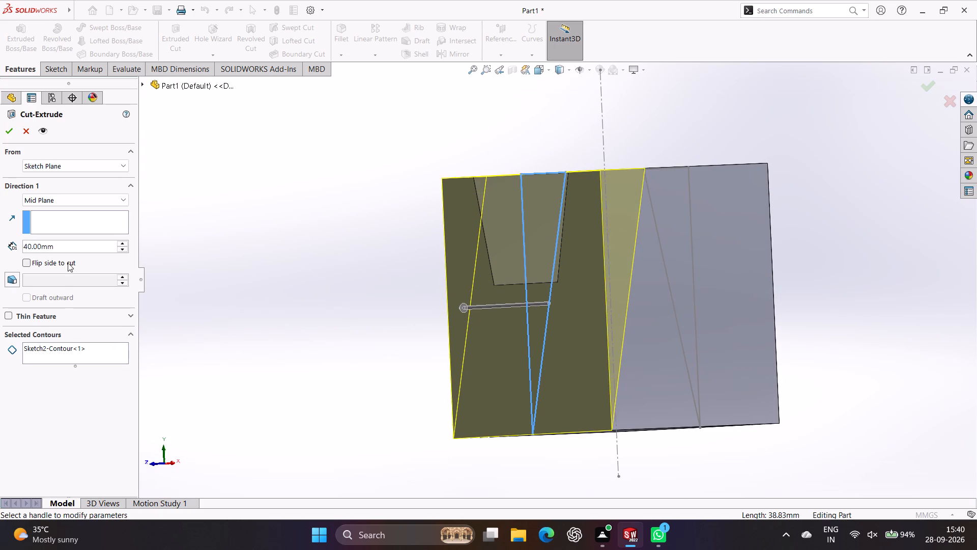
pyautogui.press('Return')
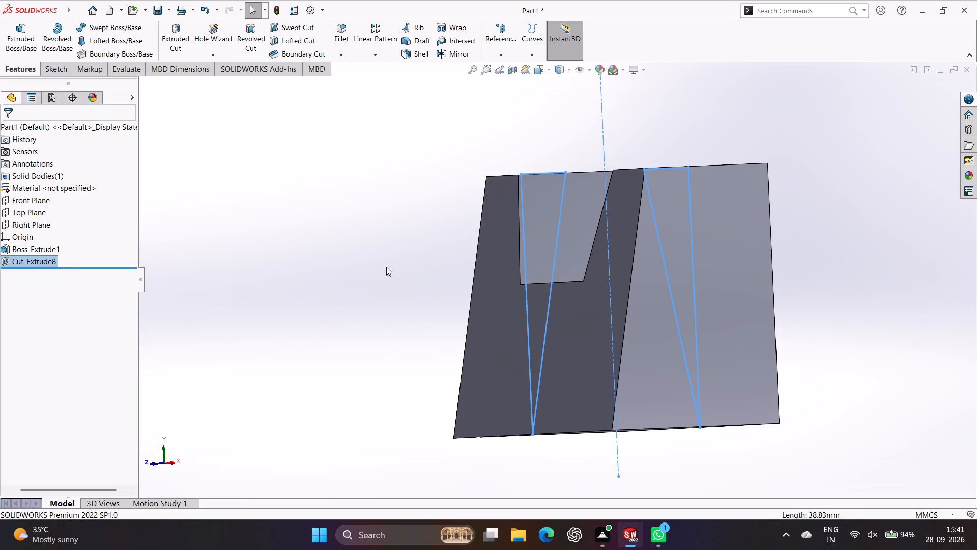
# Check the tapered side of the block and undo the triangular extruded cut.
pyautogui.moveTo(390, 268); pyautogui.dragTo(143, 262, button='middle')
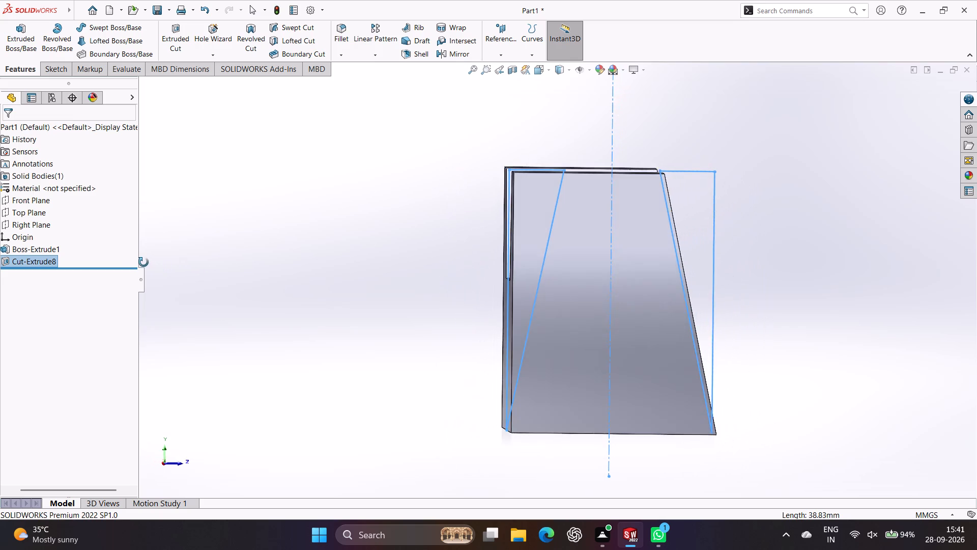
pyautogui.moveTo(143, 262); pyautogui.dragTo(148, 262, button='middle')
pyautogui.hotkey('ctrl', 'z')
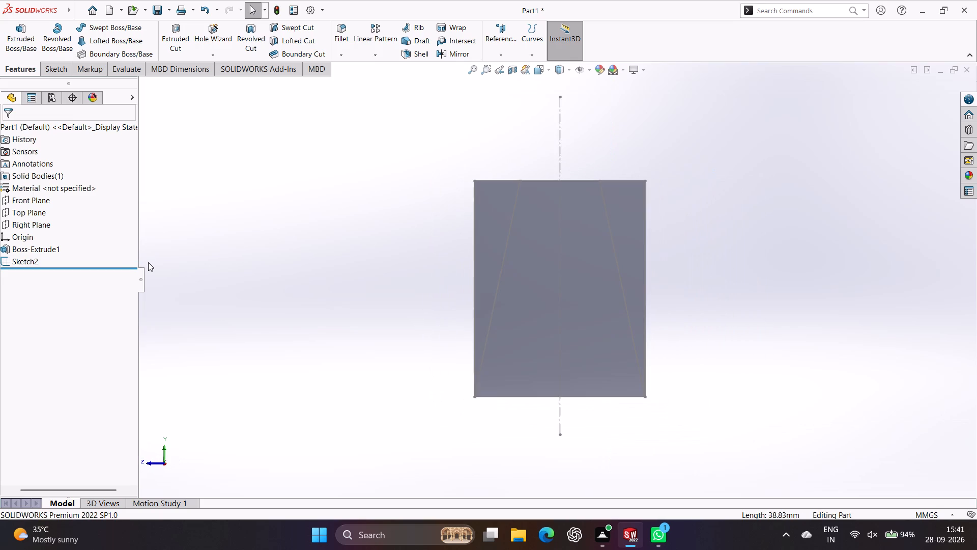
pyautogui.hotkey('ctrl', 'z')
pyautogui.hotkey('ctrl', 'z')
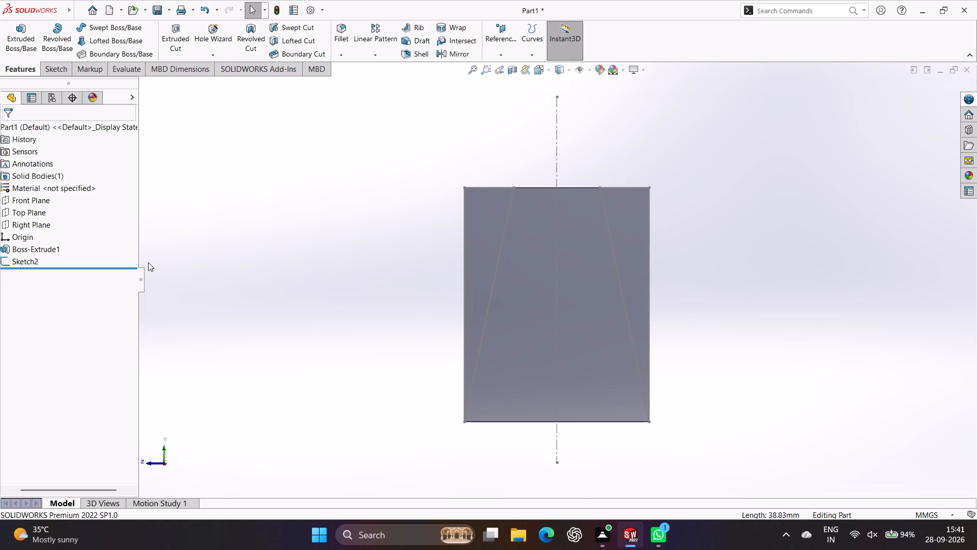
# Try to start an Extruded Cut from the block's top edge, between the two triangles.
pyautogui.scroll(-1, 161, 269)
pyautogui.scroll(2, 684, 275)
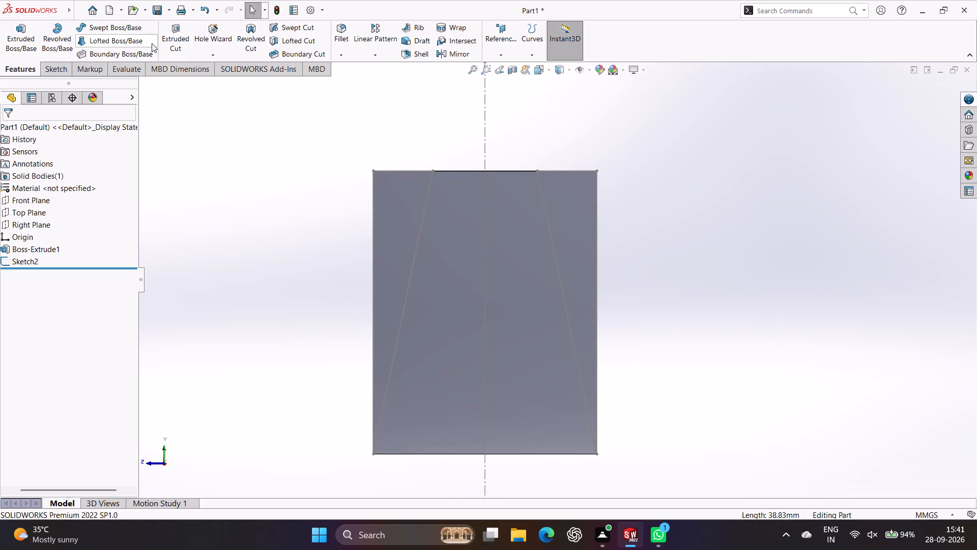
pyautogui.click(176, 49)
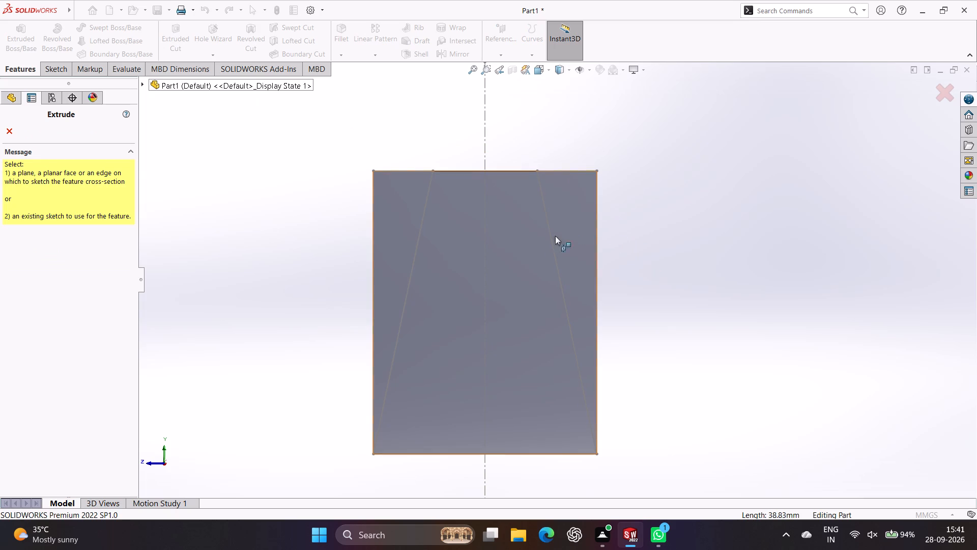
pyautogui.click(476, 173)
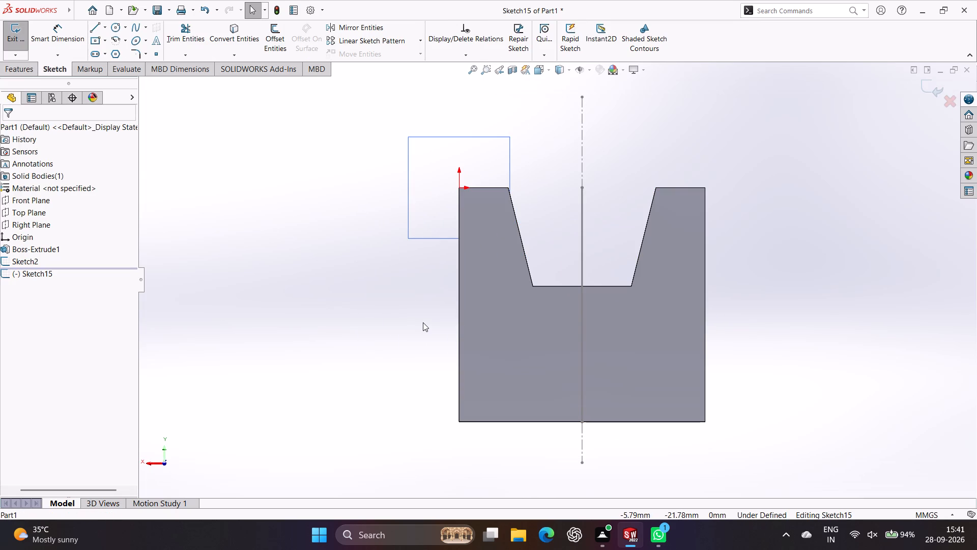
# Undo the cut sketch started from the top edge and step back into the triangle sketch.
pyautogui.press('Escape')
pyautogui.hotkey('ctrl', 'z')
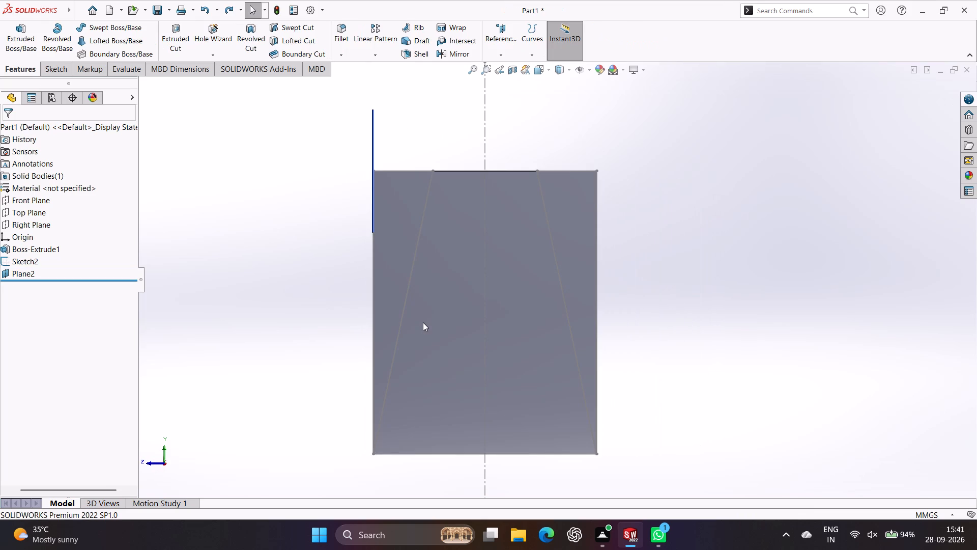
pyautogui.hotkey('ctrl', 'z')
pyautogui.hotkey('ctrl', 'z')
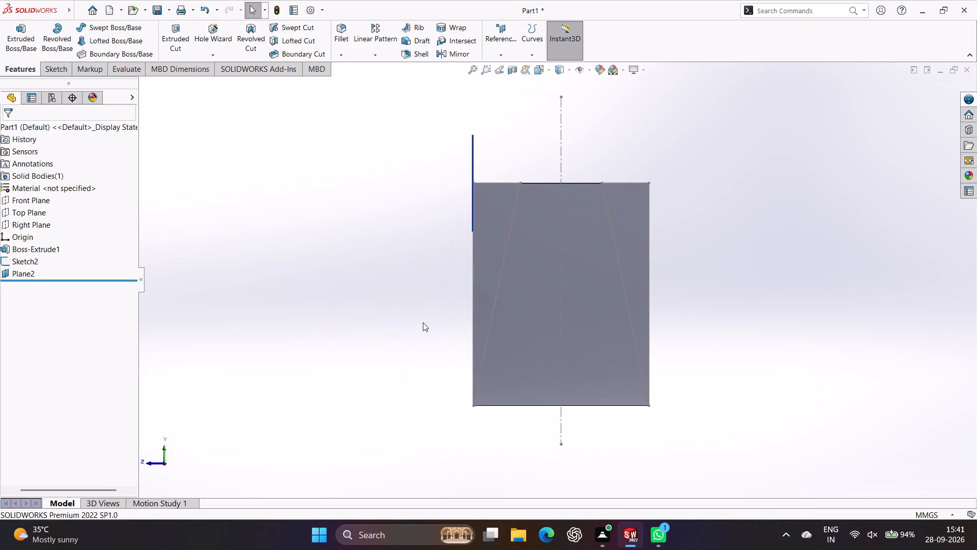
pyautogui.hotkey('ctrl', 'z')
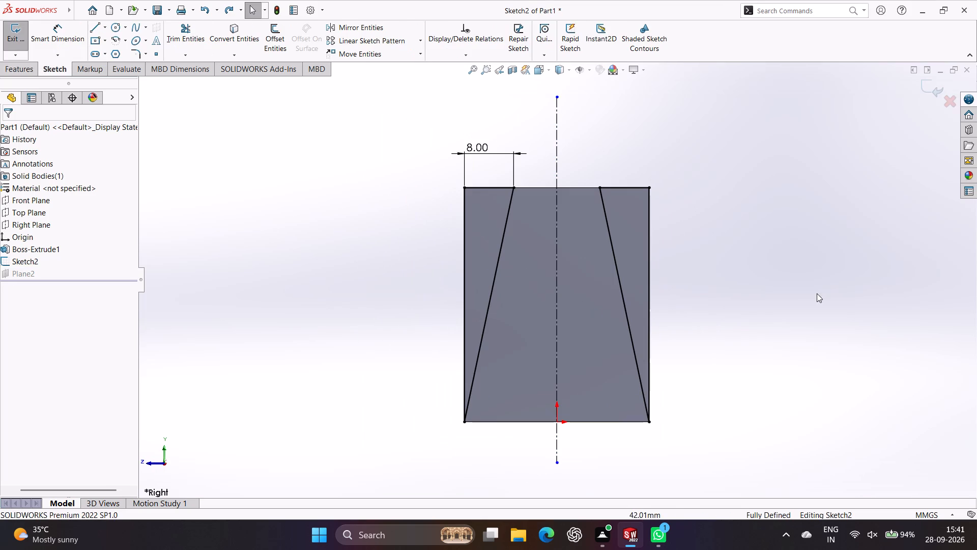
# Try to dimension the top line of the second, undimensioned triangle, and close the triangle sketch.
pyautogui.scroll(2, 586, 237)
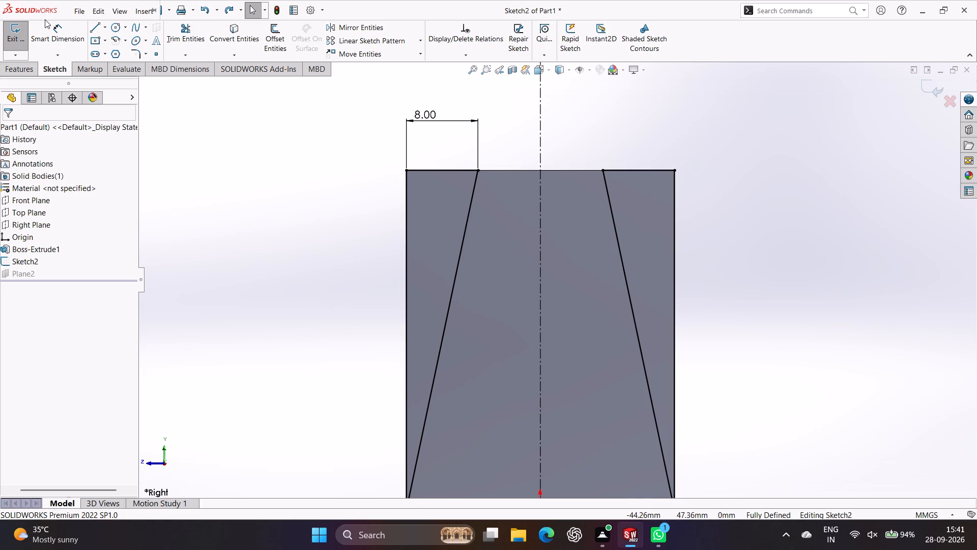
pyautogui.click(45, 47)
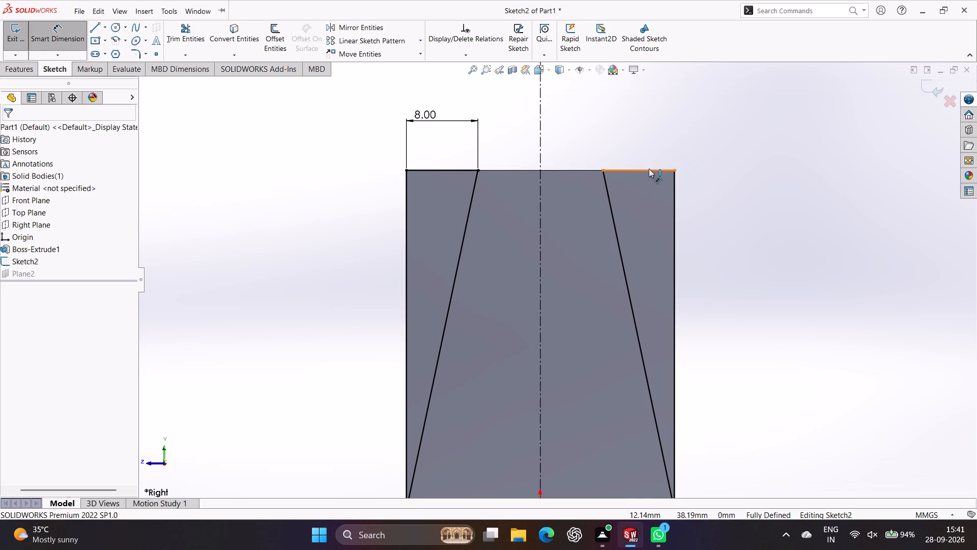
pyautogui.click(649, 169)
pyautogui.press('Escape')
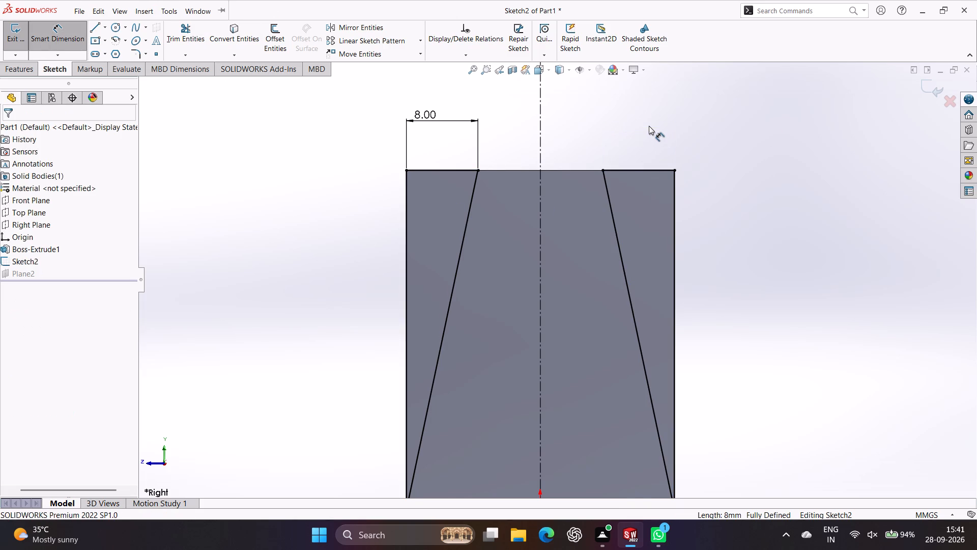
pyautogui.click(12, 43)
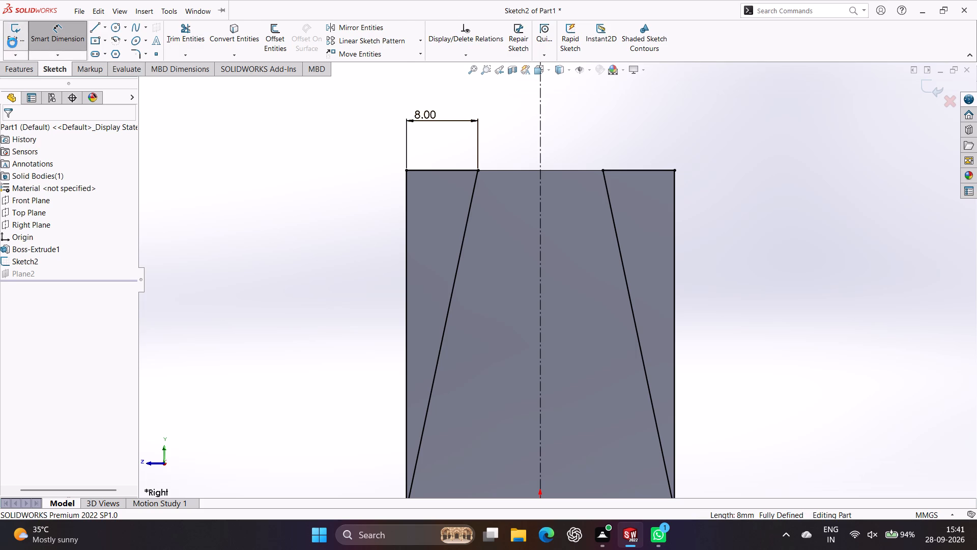
# Start an Extruded Cut with a new sketch on the block's side face.
pyautogui.click(186, 36)
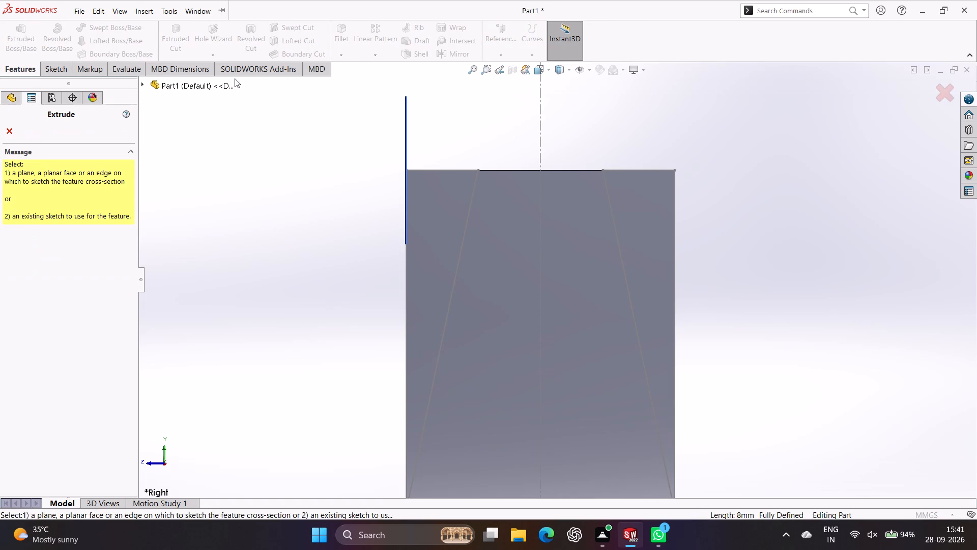
pyautogui.click(427, 232)
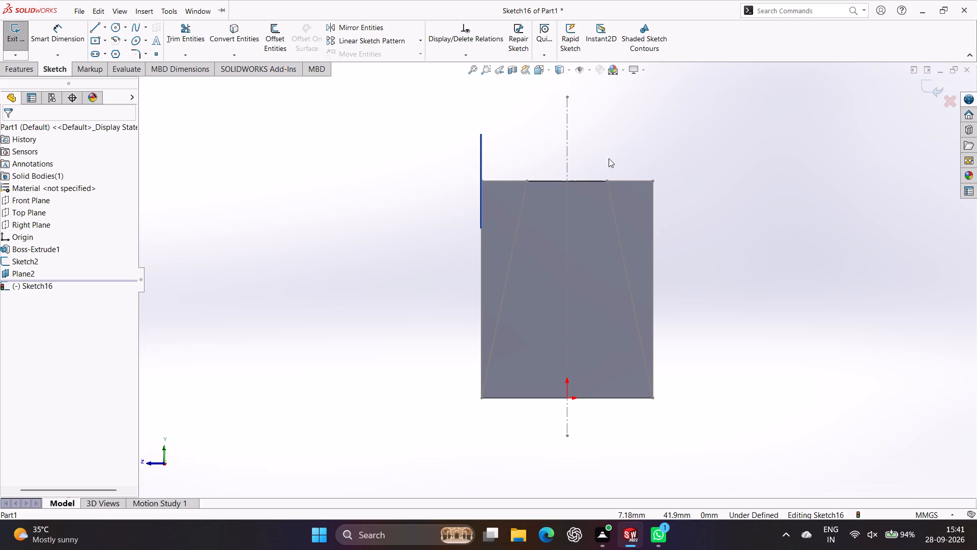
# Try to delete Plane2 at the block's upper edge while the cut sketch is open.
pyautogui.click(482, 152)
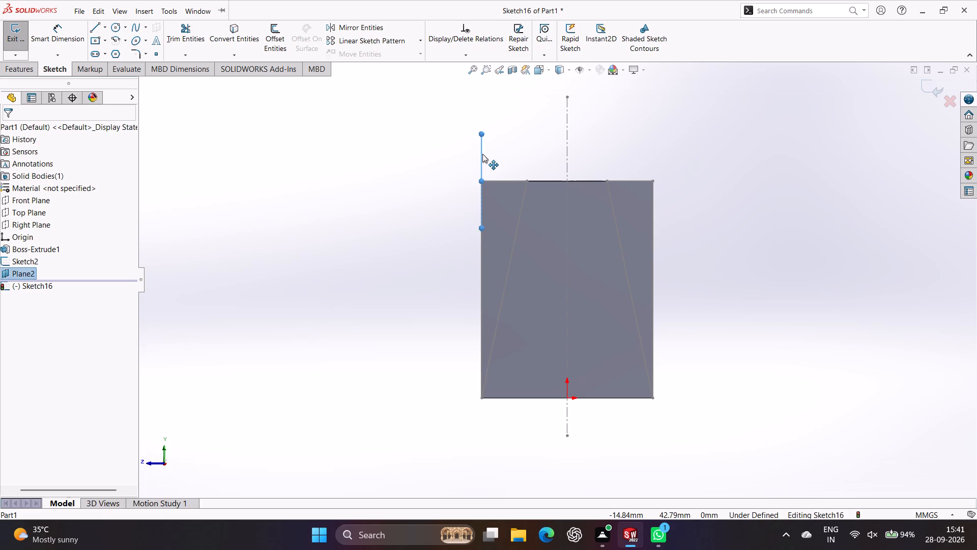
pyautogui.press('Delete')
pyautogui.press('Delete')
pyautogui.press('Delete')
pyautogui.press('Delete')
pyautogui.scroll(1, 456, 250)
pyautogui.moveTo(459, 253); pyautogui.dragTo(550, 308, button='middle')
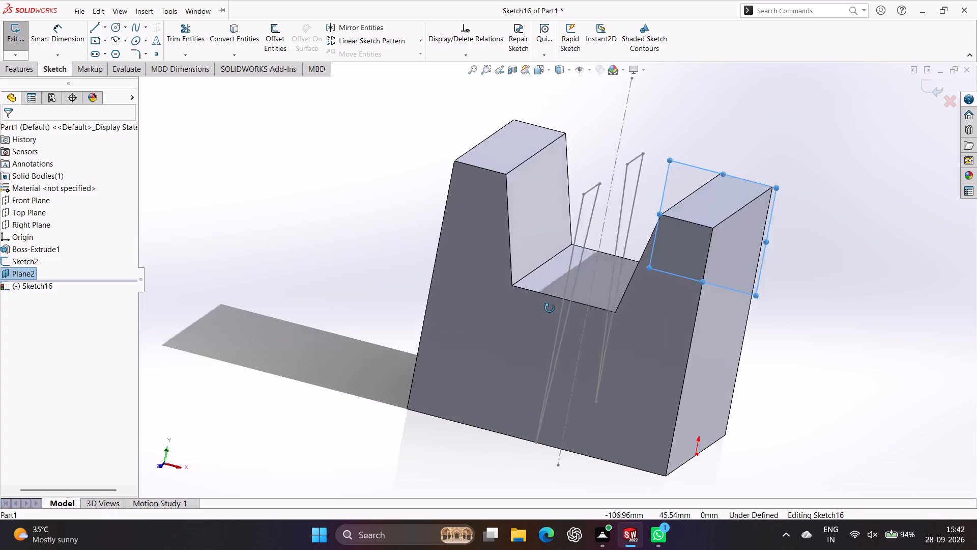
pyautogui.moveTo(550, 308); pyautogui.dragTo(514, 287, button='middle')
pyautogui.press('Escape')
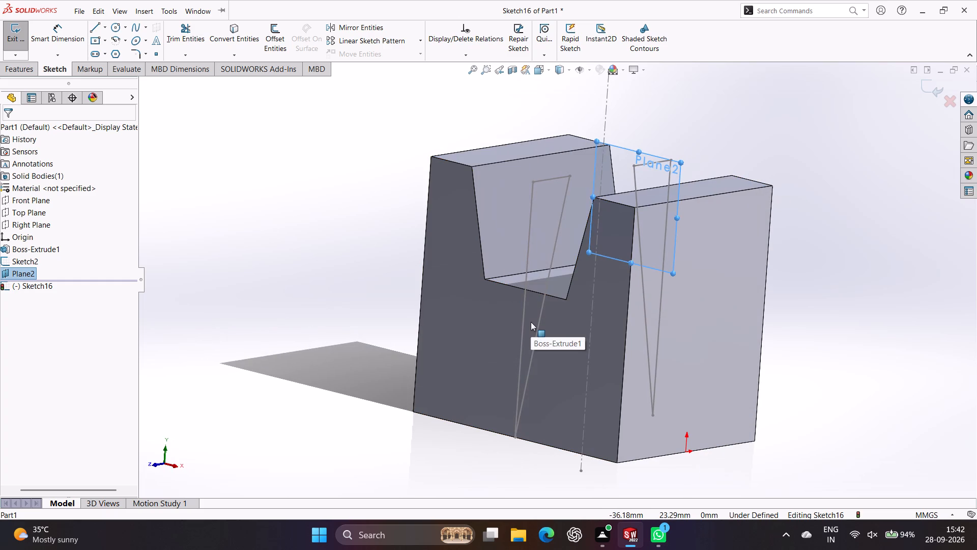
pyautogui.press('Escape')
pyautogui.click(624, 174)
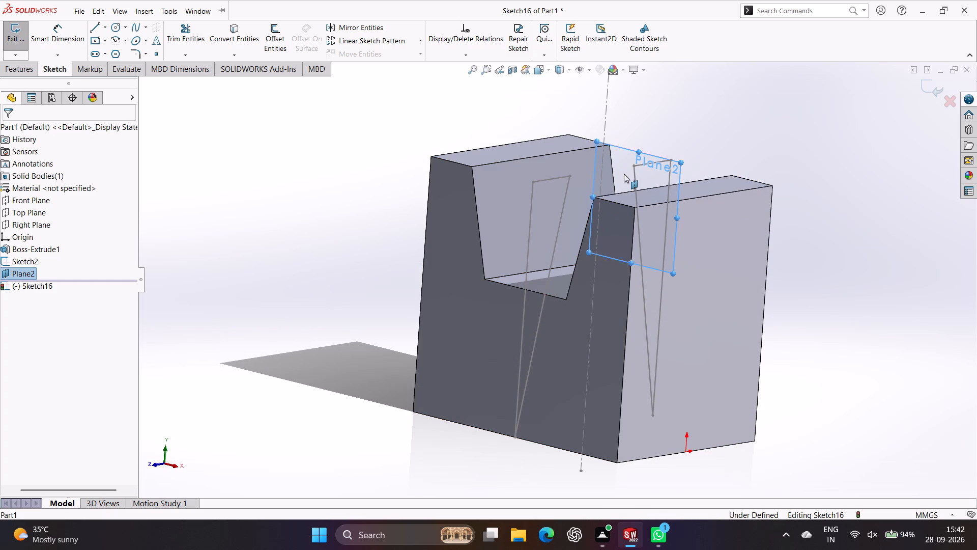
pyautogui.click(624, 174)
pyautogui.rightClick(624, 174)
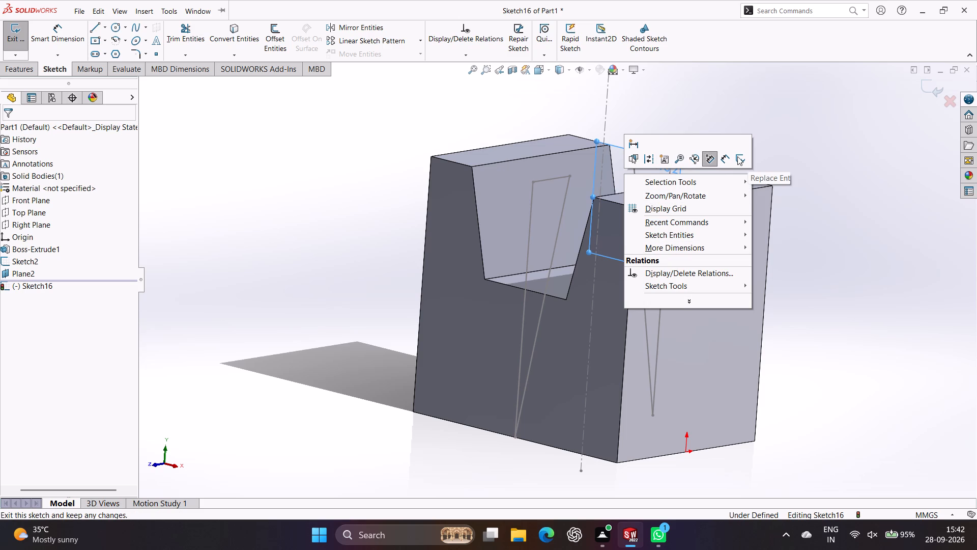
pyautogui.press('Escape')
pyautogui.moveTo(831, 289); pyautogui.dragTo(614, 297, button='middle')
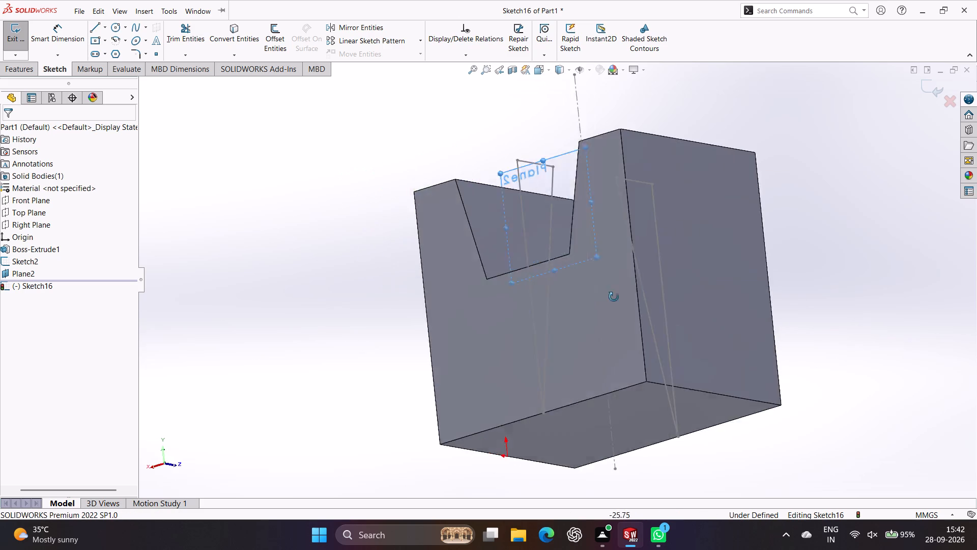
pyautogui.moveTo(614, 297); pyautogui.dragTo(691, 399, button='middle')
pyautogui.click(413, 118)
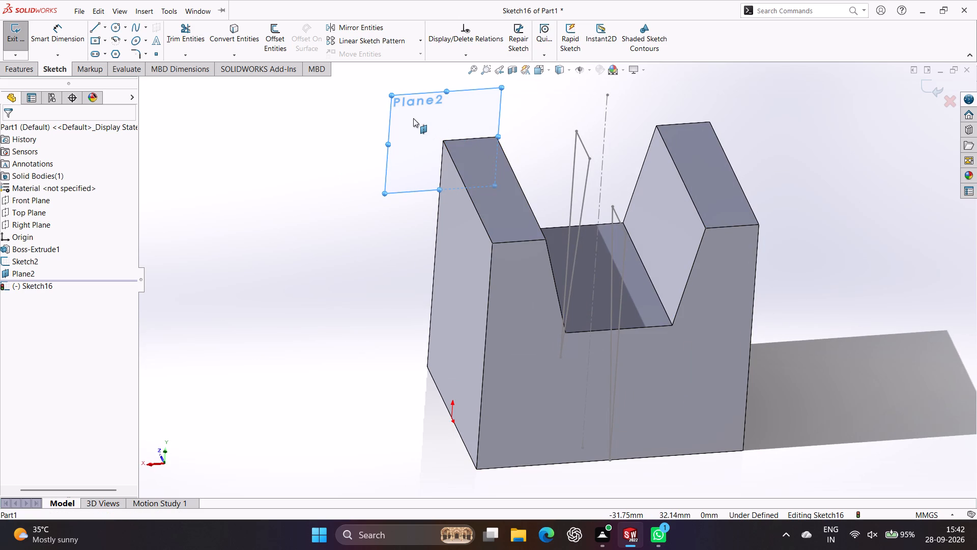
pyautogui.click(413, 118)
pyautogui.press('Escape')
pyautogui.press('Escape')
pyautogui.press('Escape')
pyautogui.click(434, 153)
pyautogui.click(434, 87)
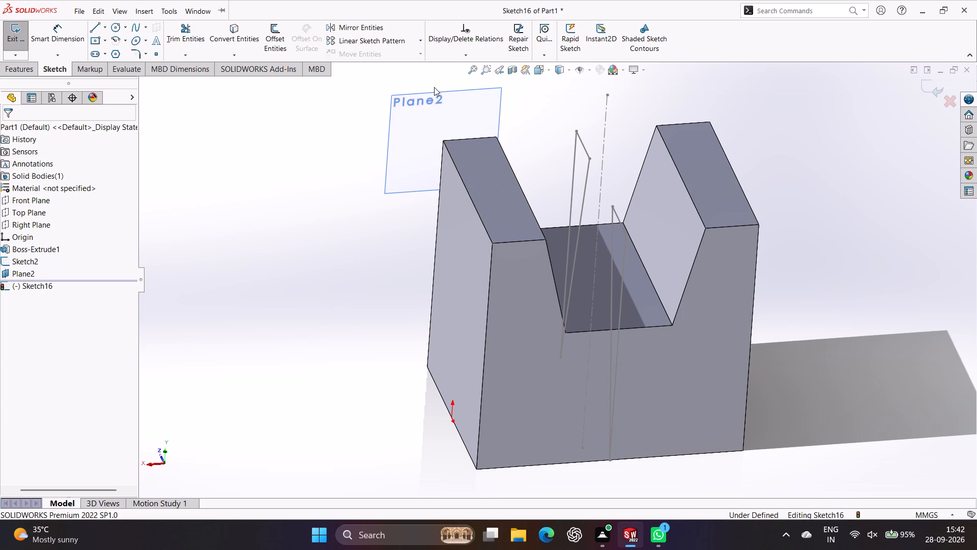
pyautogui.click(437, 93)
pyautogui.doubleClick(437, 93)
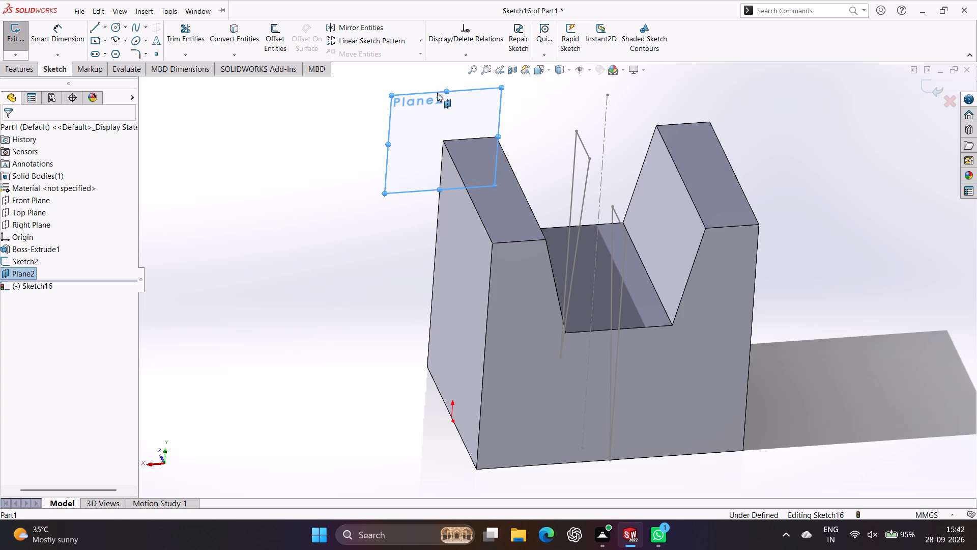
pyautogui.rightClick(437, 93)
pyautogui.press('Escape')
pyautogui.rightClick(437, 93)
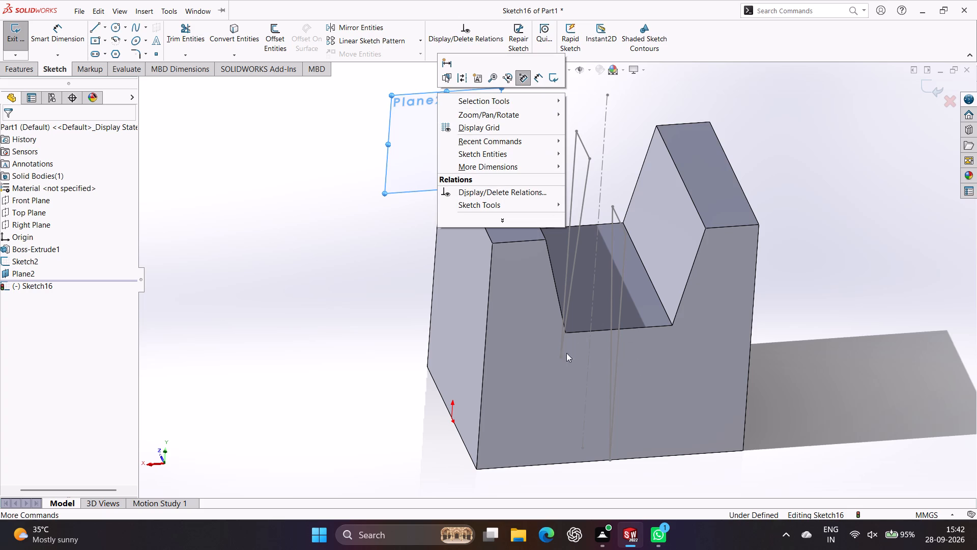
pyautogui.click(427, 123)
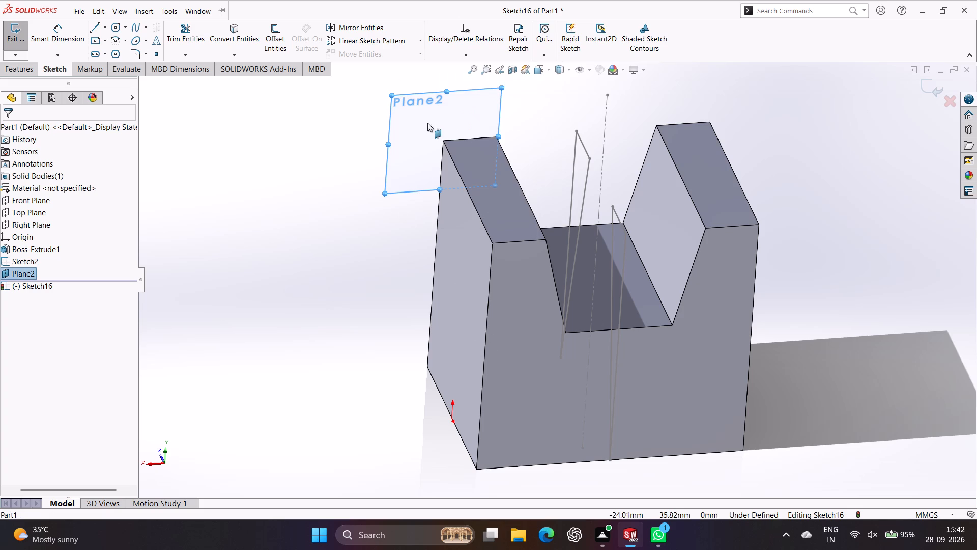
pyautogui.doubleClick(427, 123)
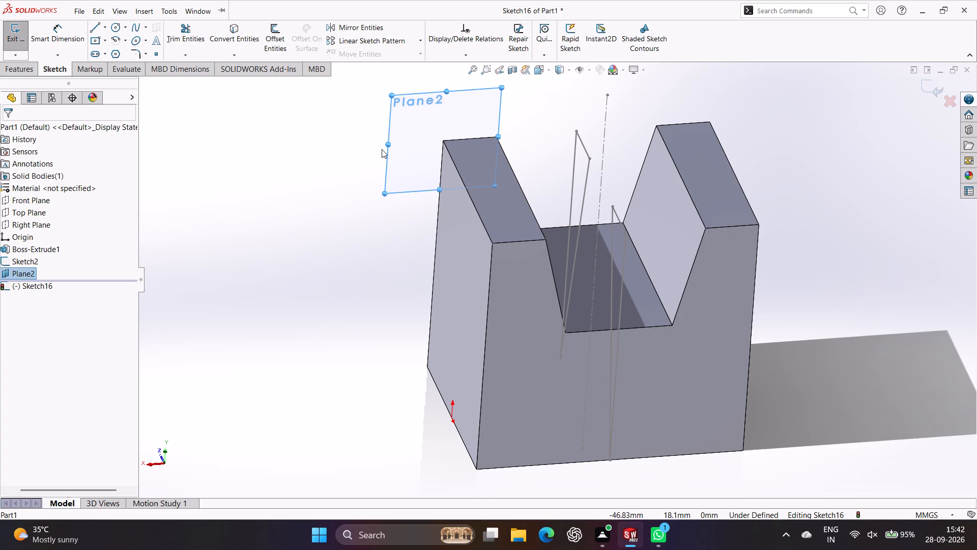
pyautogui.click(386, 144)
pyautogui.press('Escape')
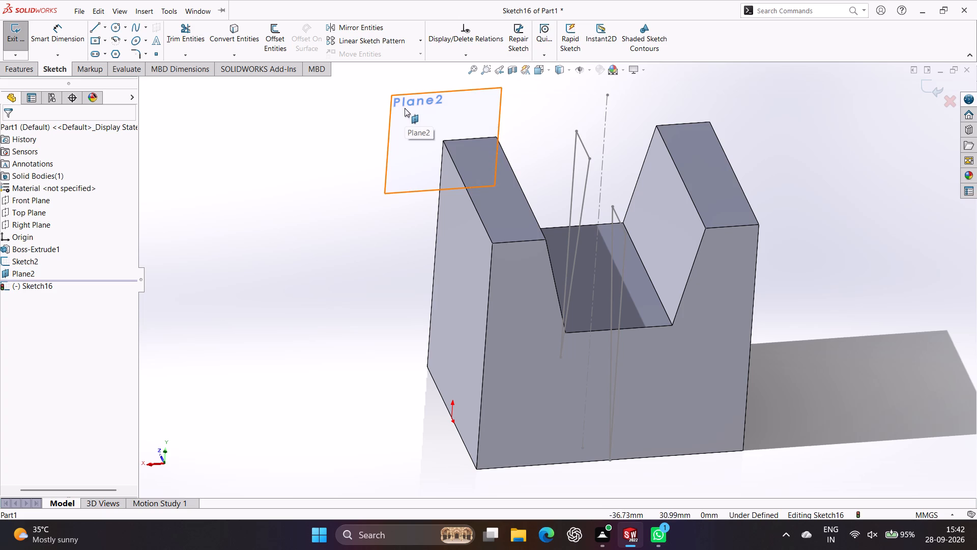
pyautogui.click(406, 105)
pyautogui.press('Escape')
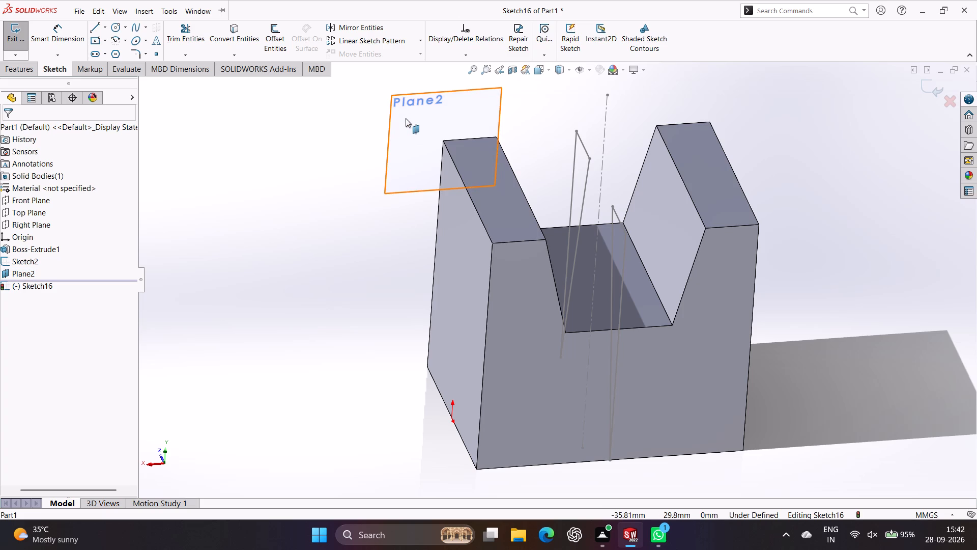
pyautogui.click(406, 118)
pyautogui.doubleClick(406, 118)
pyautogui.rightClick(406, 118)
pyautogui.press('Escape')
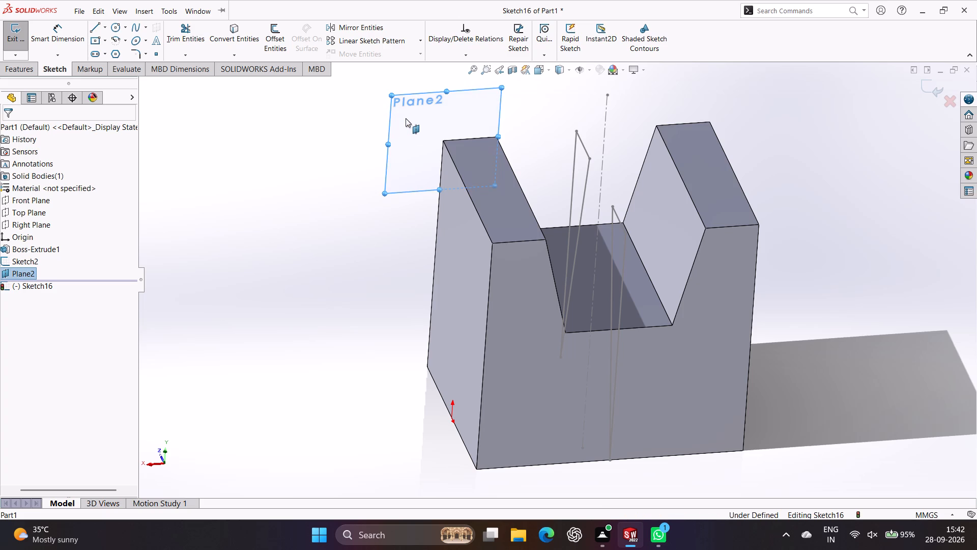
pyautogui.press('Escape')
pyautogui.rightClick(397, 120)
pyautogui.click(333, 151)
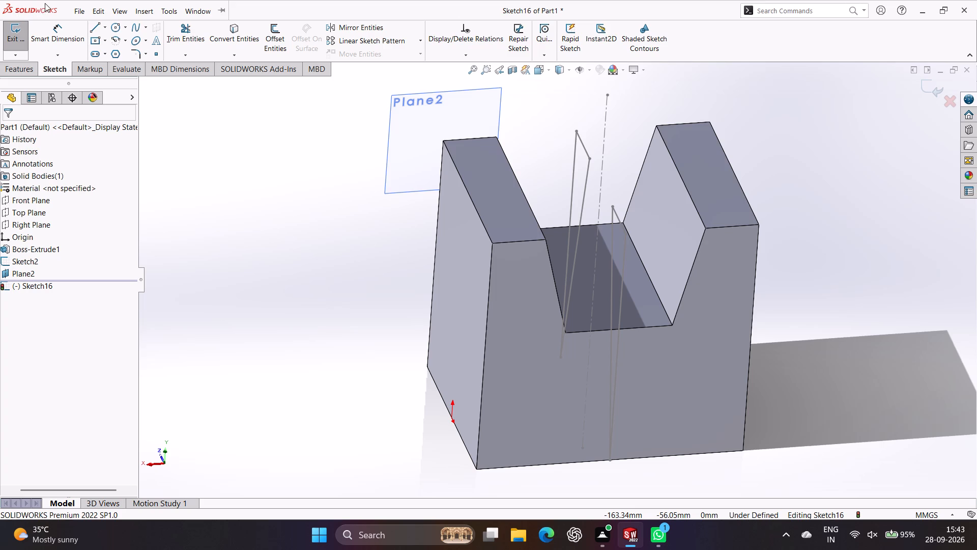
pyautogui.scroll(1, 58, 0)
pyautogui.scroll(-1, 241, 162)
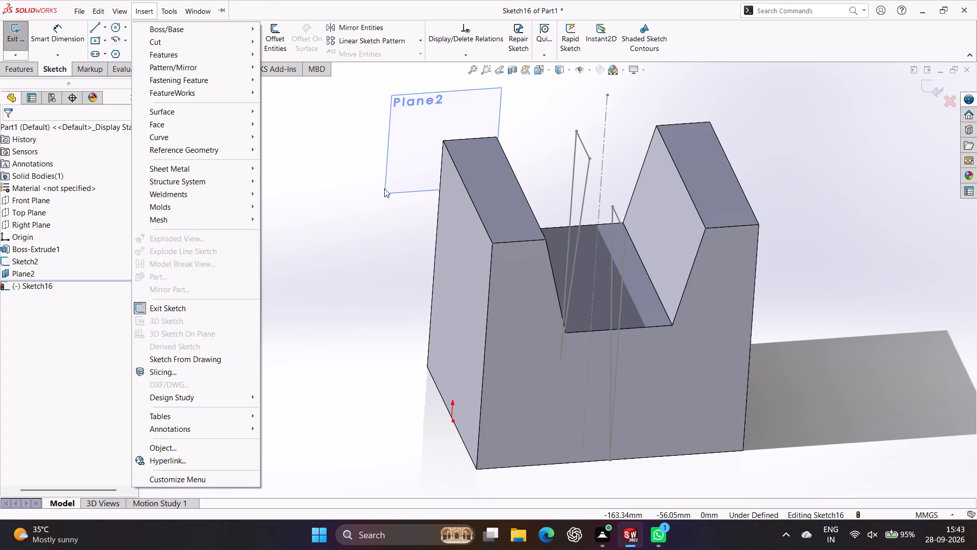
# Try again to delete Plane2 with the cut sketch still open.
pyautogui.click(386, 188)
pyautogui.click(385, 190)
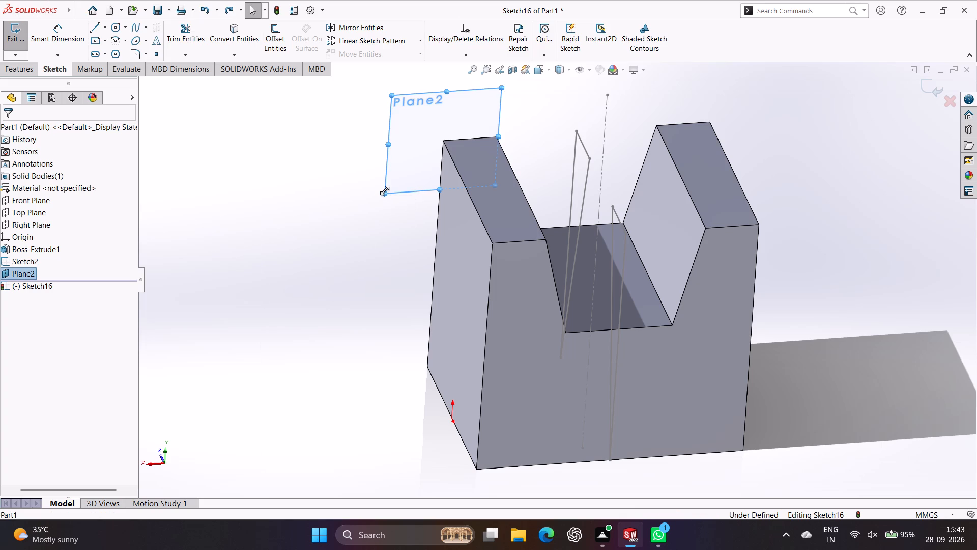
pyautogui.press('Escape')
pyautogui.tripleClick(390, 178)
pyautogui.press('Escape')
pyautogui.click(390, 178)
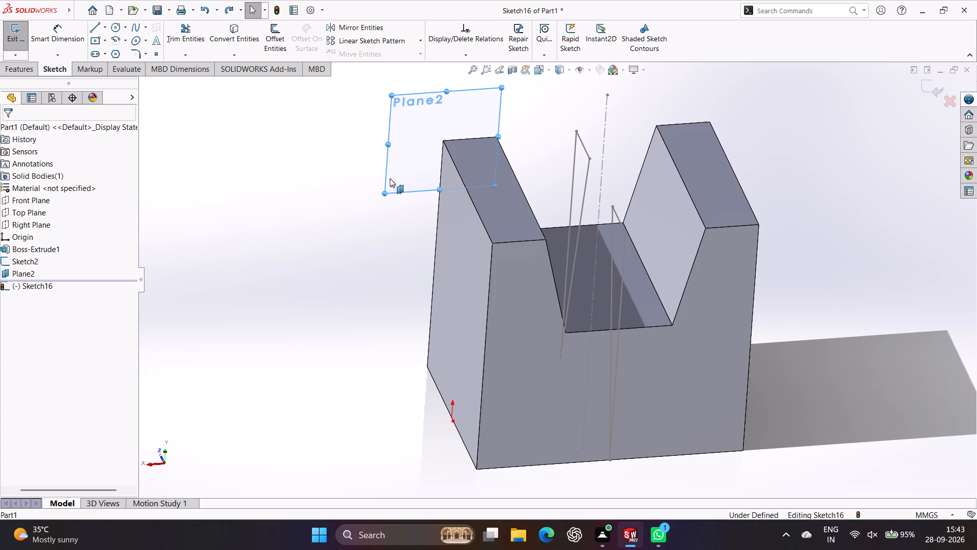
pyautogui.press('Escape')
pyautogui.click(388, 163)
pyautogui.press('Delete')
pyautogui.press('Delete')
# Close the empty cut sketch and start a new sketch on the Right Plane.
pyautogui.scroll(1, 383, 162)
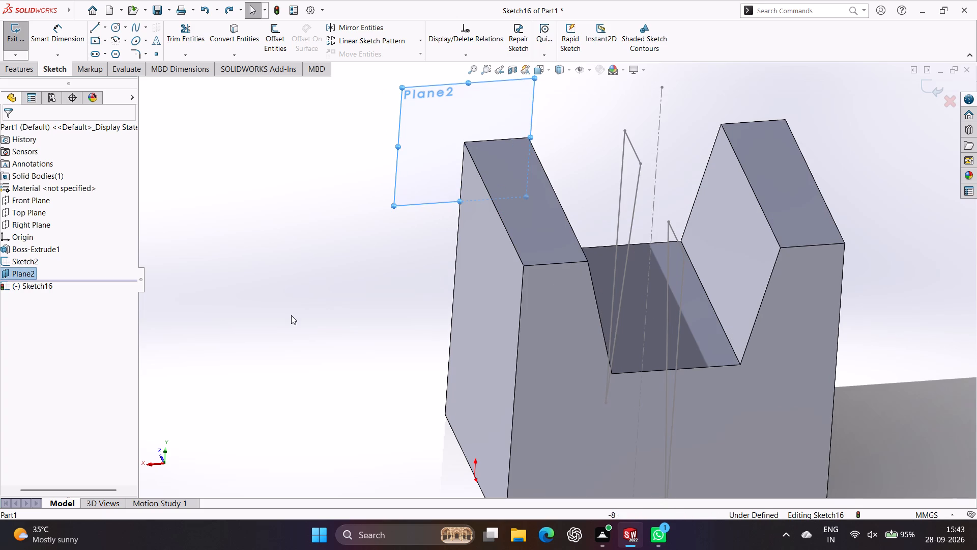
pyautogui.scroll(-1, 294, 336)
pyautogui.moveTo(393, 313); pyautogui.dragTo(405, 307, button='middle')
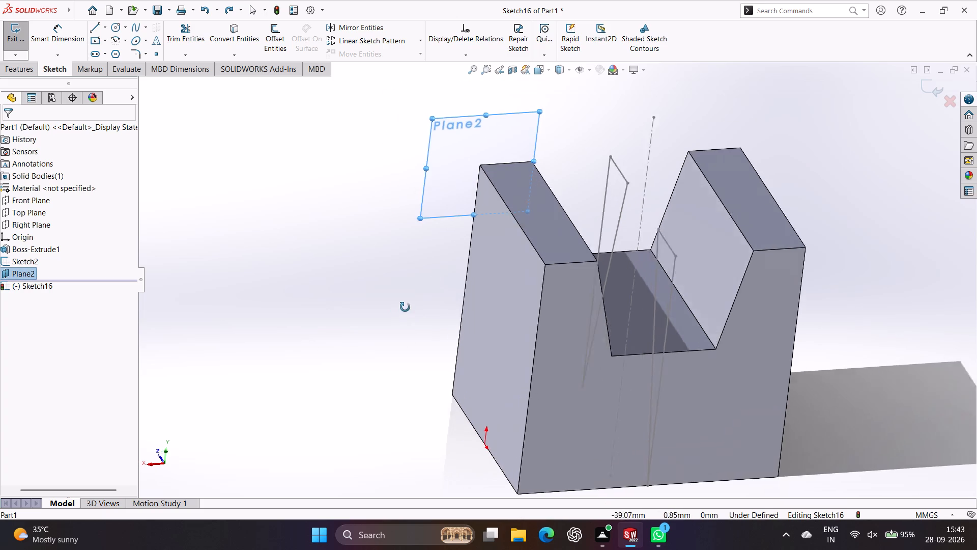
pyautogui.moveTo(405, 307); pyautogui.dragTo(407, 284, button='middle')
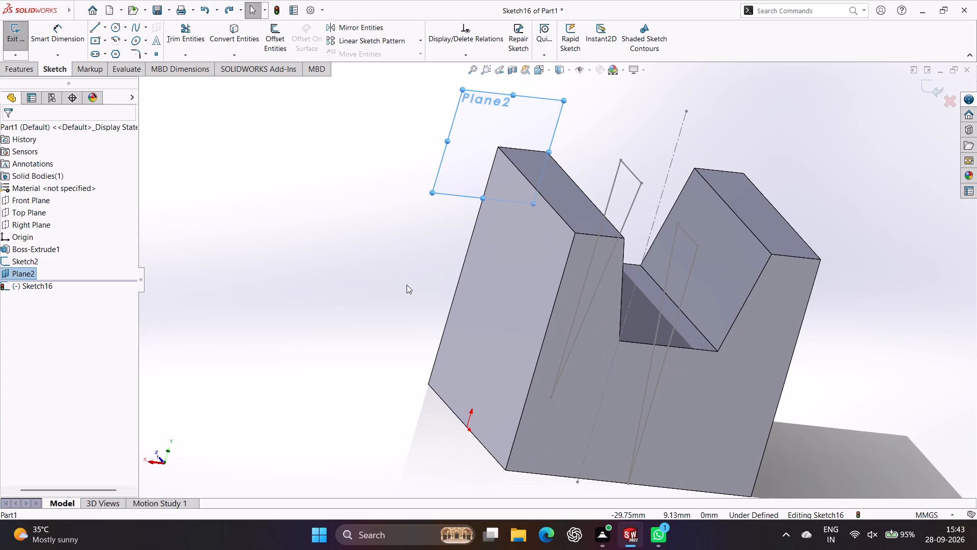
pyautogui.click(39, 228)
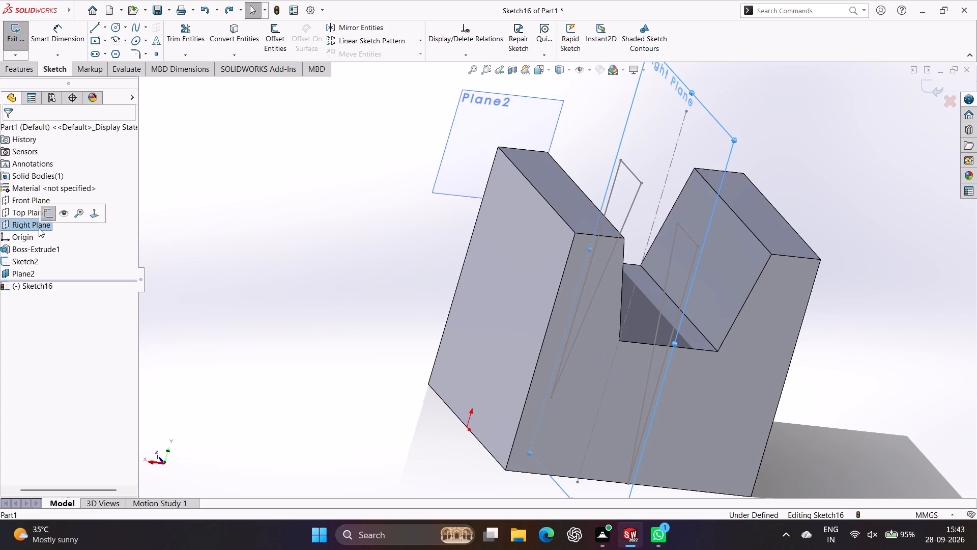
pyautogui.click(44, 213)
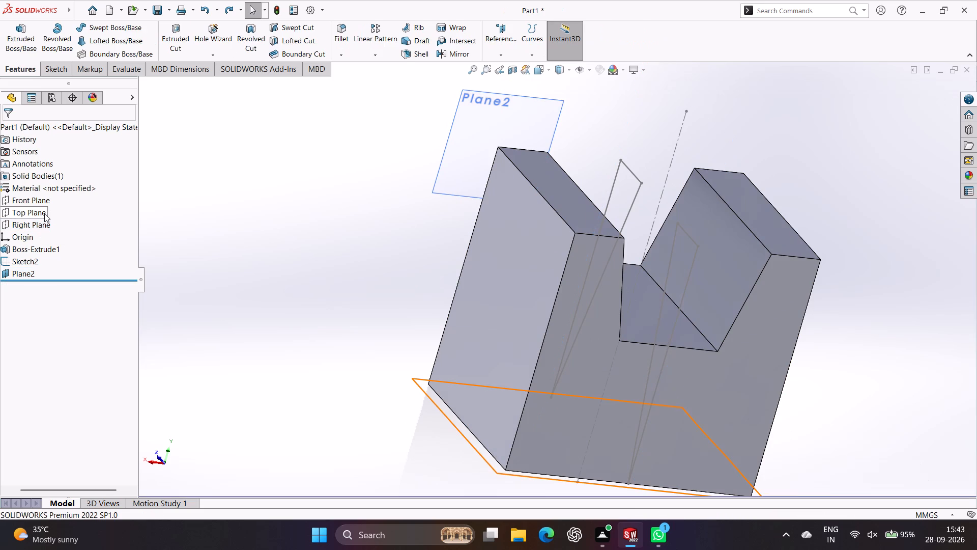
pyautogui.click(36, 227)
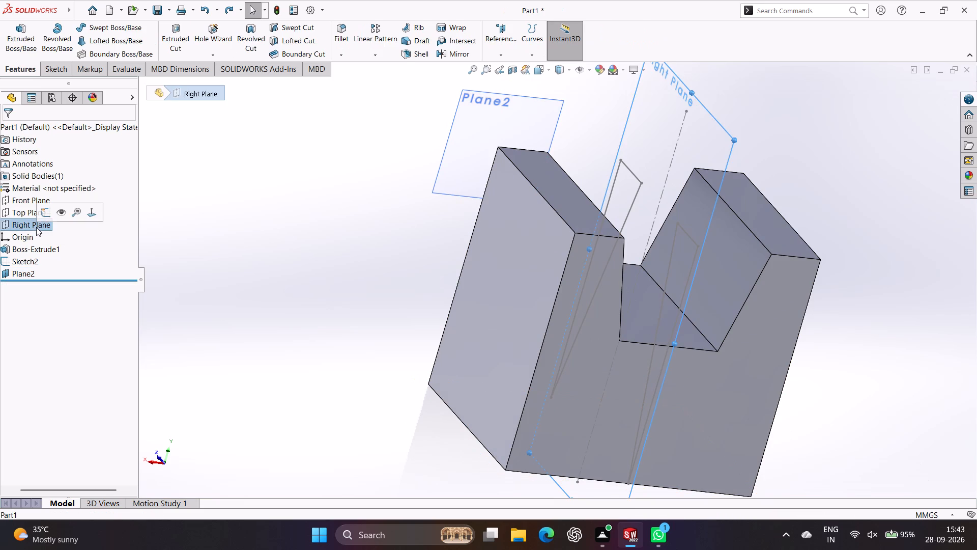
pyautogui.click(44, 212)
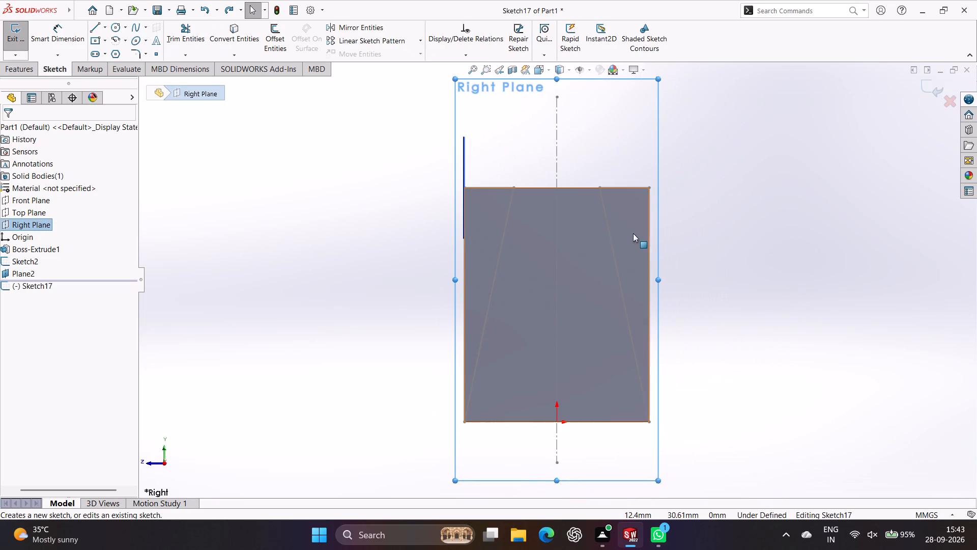
# Undo the Right Plane sketch, and the triangle sketch's dimension, mirrored triangle and centerline.
pyautogui.scroll(2, 621, 245)
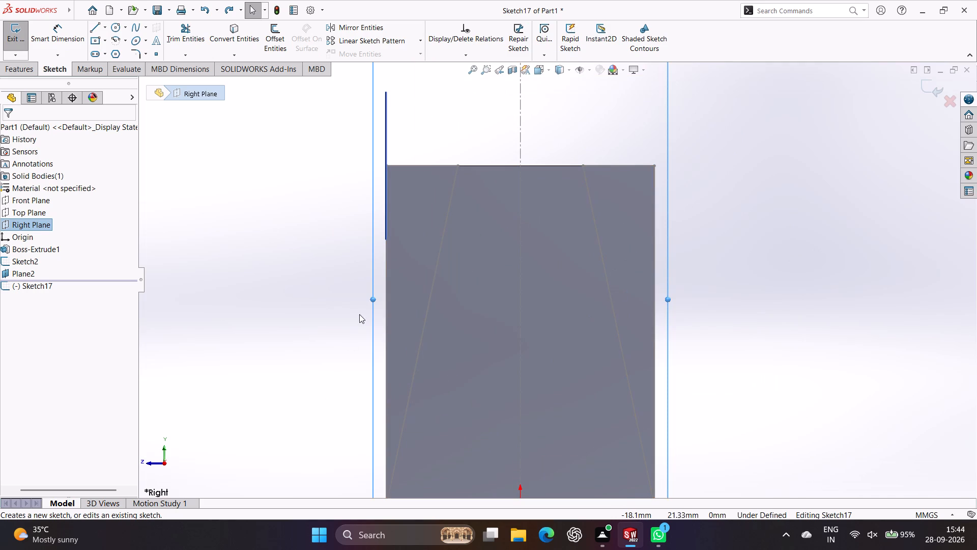
pyautogui.press('Escape')
pyautogui.hotkey('ctrl', 'z')
pyautogui.hotkey('ctrl', 'z')
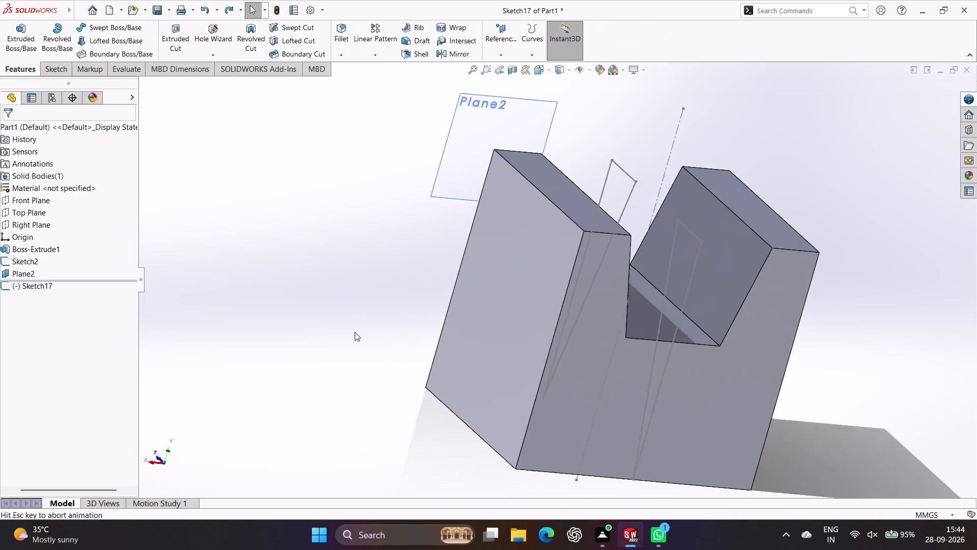
pyautogui.hotkey('ctrl', 'z')
pyautogui.hotkey('ctrl', 'z')
pyautogui.hotkey('ctrl', 'z')
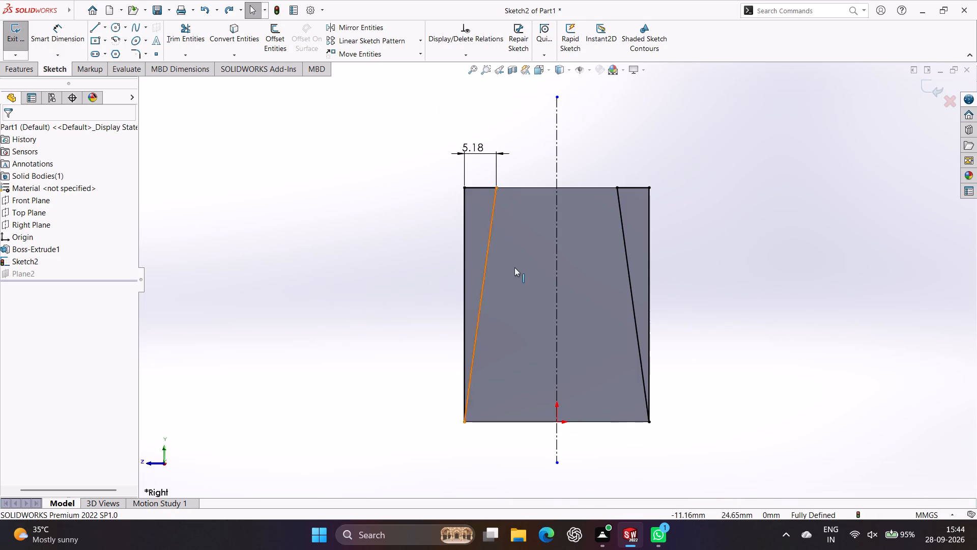
pyautogui.hotkey('ctrl', 'z')
pyautogui.hotkey('ctrl', 'z')
pyautogui.hotkey('ctrl', 'z')
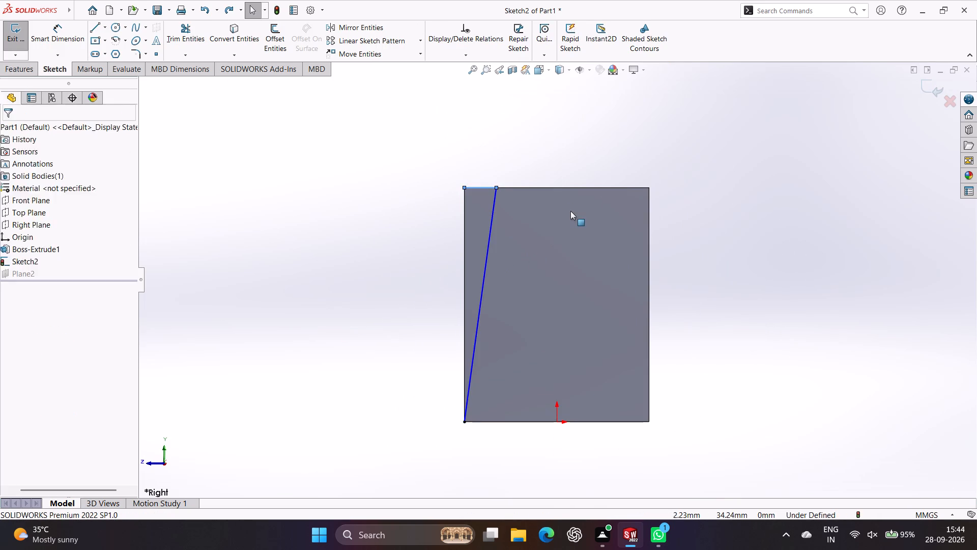
# Undo the remaining lines of the triangle sketch so the sketch is empty.
pyautogui.hotkey('ctrl', 'z')
pyautogui.hotkey('ctrl', 'z')
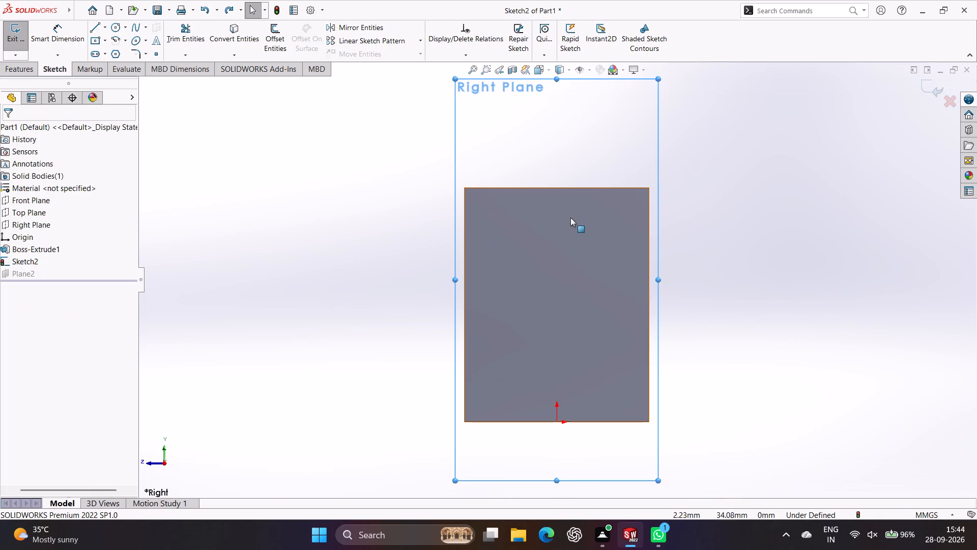
# Sketch a closed triangle from the block's lower +Z corner, about 5.8 mm along the top edge and 38 mm down the +Z edge.
pyautogui.click(97, 31)
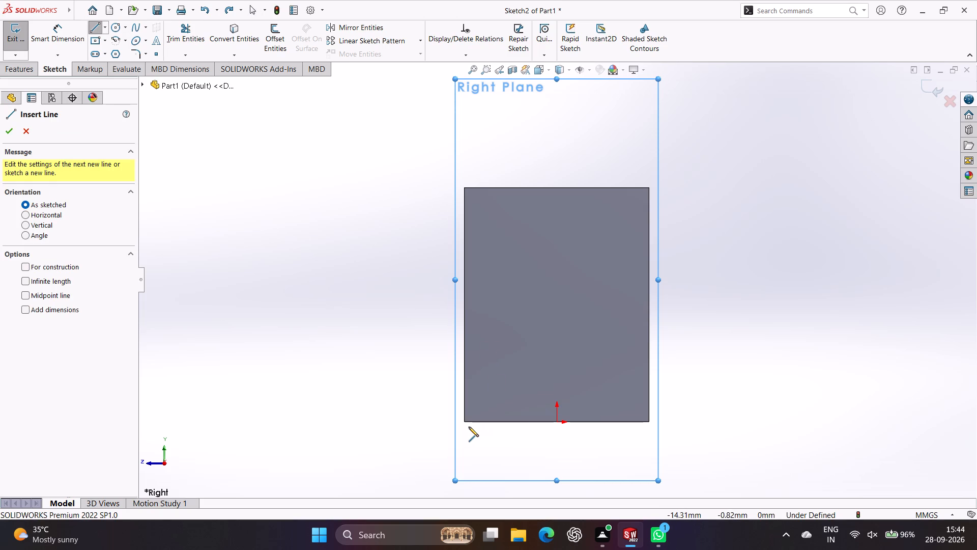
pyautogui.scroll(1, 467, 421)
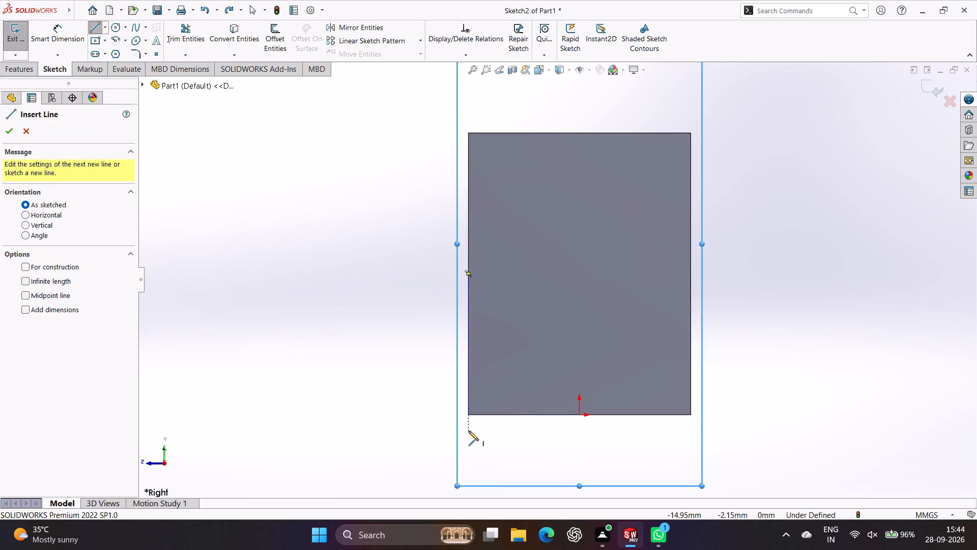
pyautogui.click(468, 415)
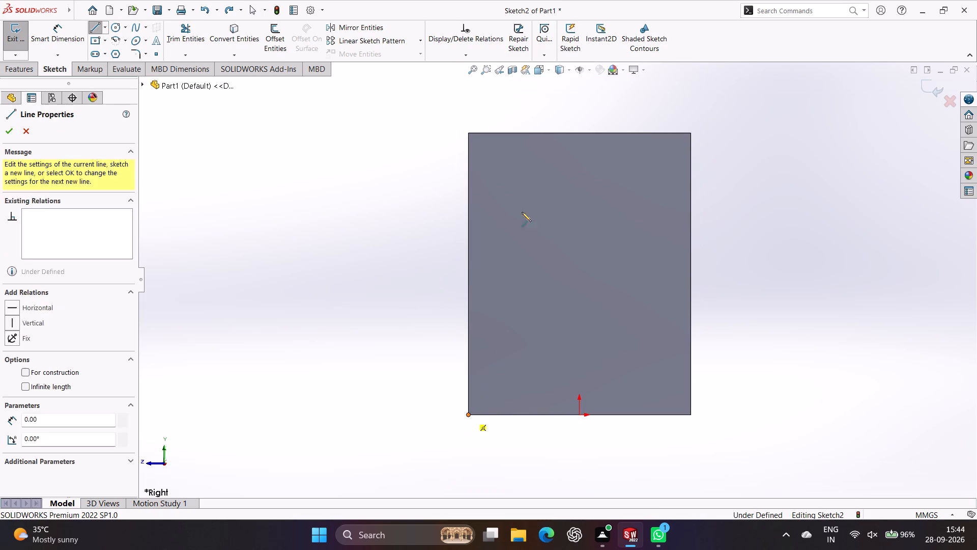
pyautogui.click(511, 132)
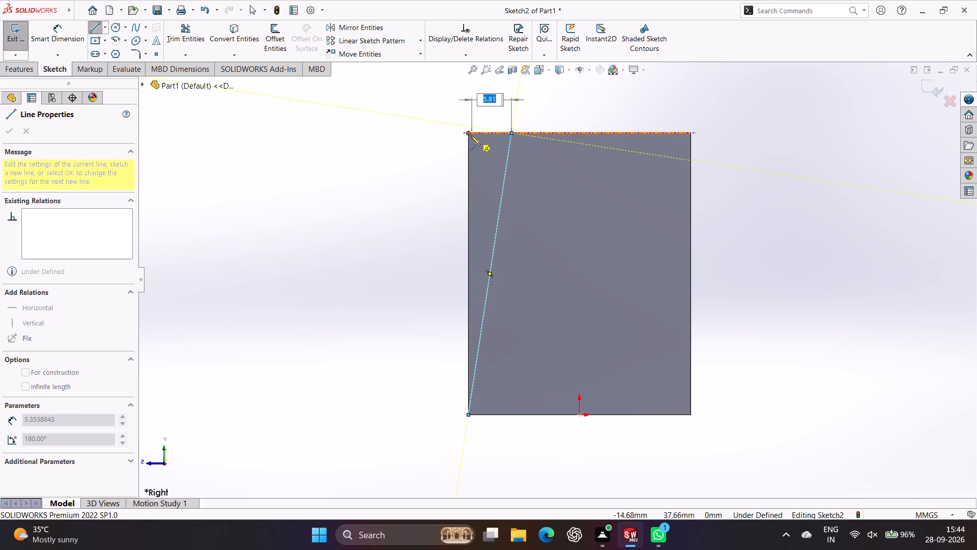
pyautogui.click(466, 134)
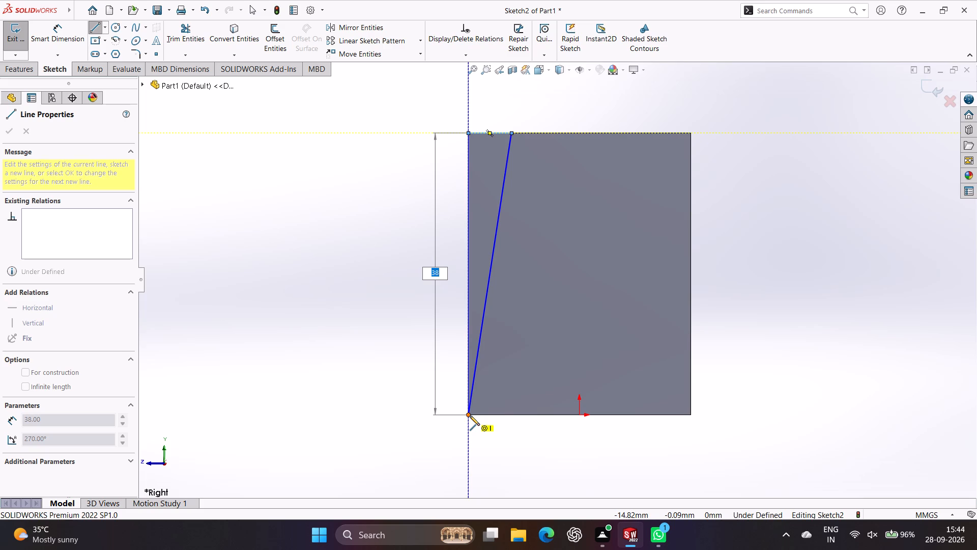
pyautogui.scroll(3, 469, 414)
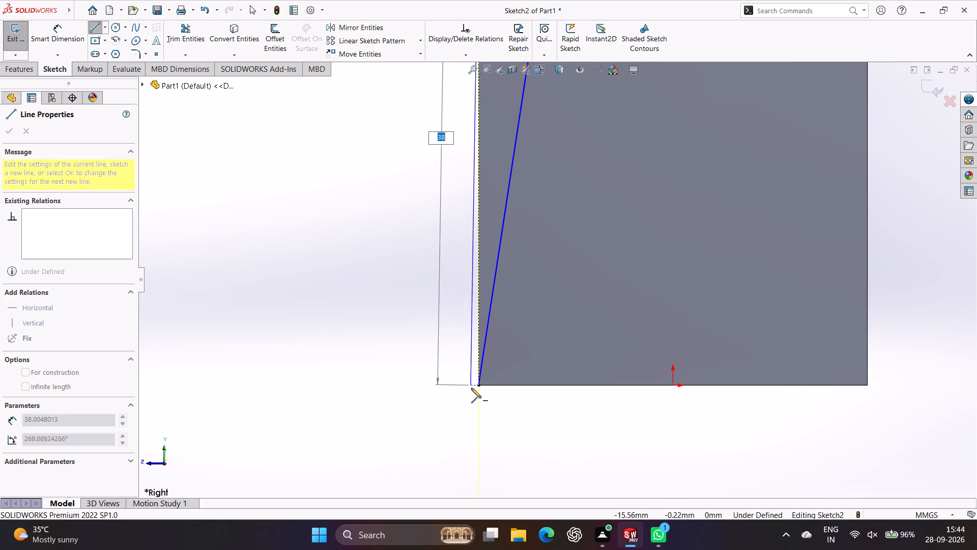
pyautogui.click(477, 385)
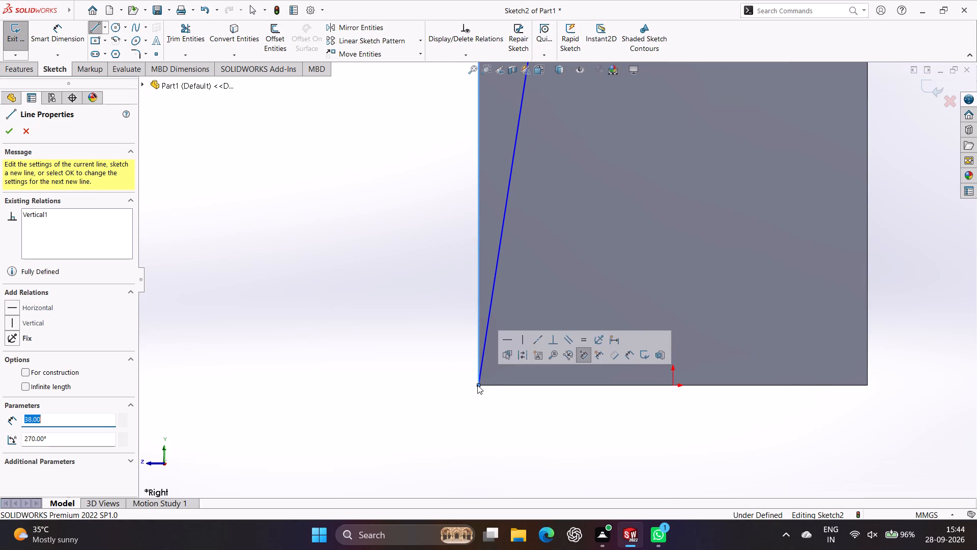
pyautogui.press('Escape')
# Dimension the triangle's top line to 8 mm.
pyautogui.scroll(-2, 477, 385)
pyautogui.scroll(-1, 508, 357)
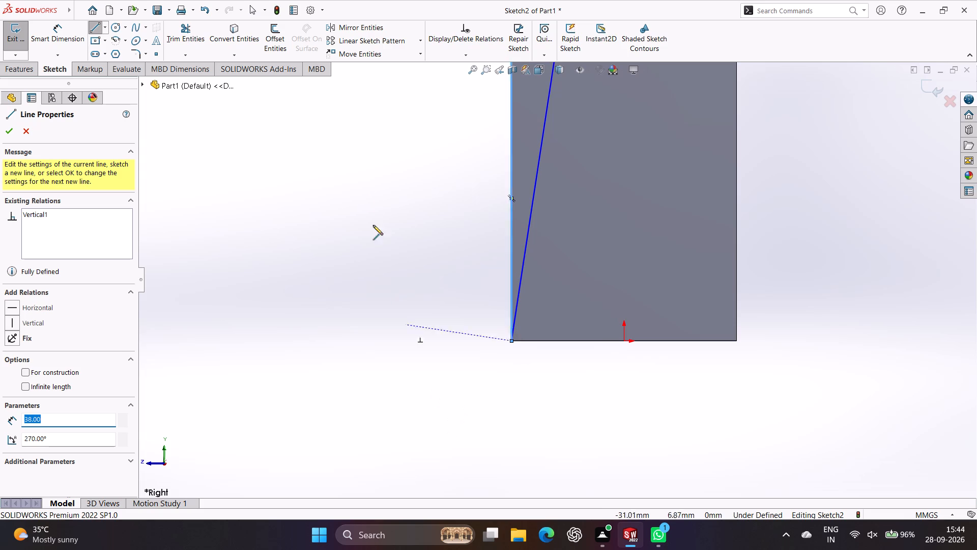
pyautogui.scroll(-1, 349, 164)
pyautogui.keyDown('ctrl'); pyautogui.moveTo(479, 200); pyautogui.dragTo(479, 208, button='middle'); pyautogui.keyUp('ctrl')
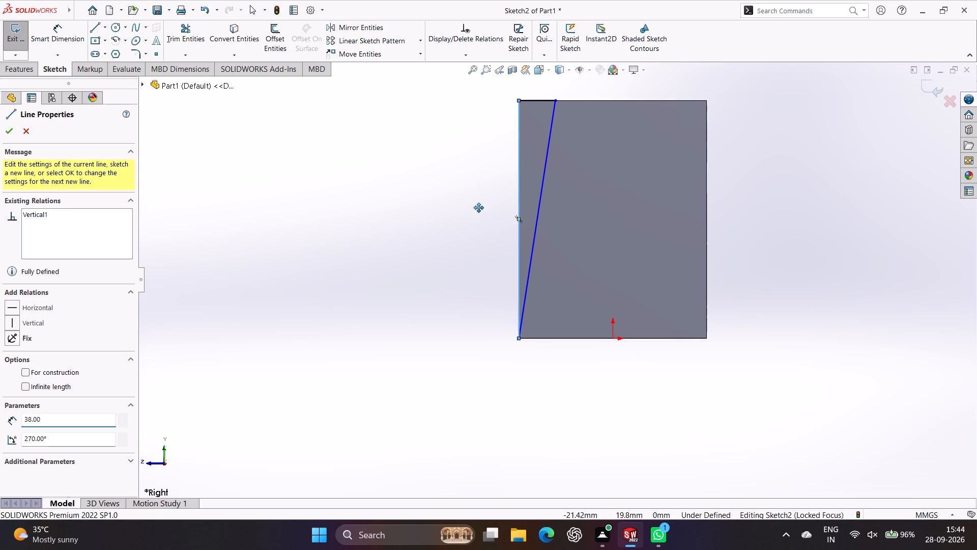
pyautogui.keyDown('ctrl'); pyautogui.moveTo(479, 208); pyautogui.dragTo(434, 280, button='middle'); pyautogui.keyUp('ctrl')
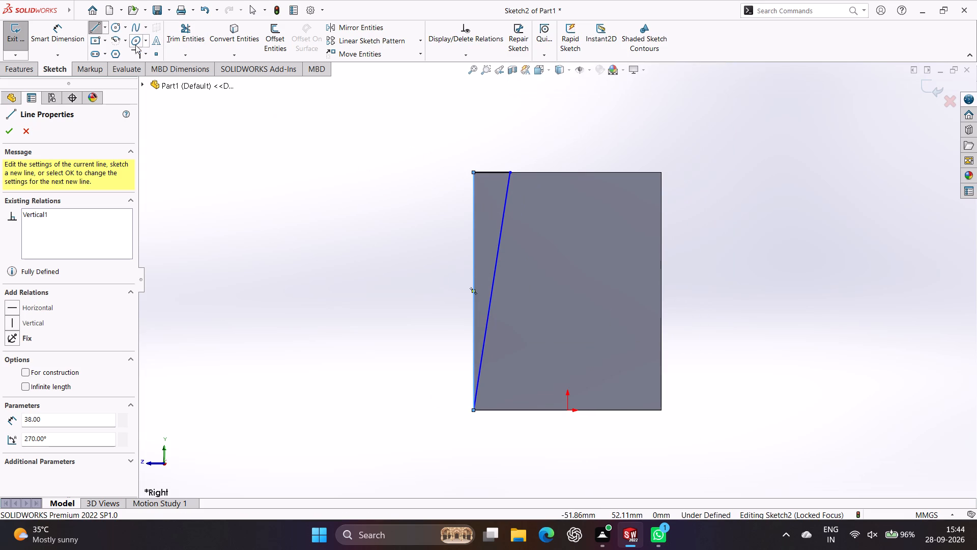
pyautogui.click(60, 32)
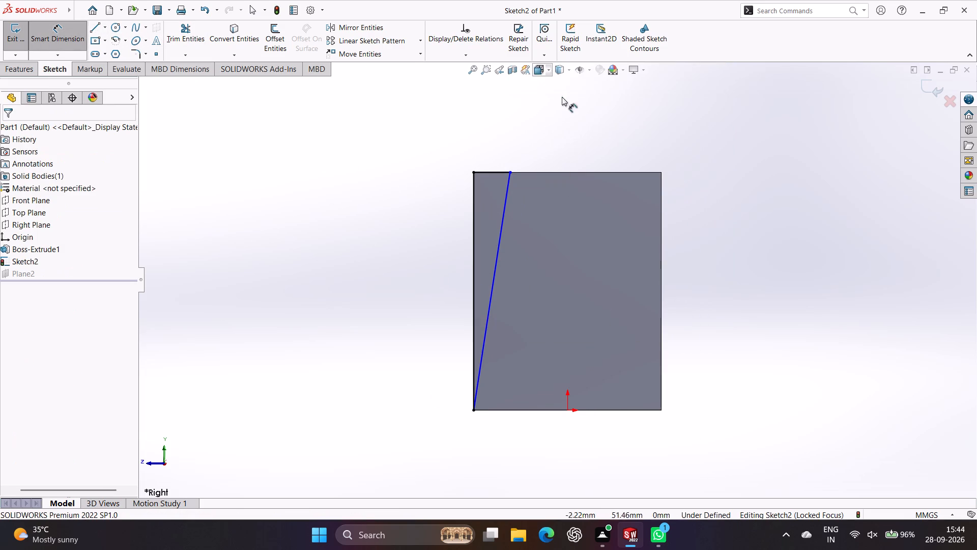
pyautogui.click(492, 173)
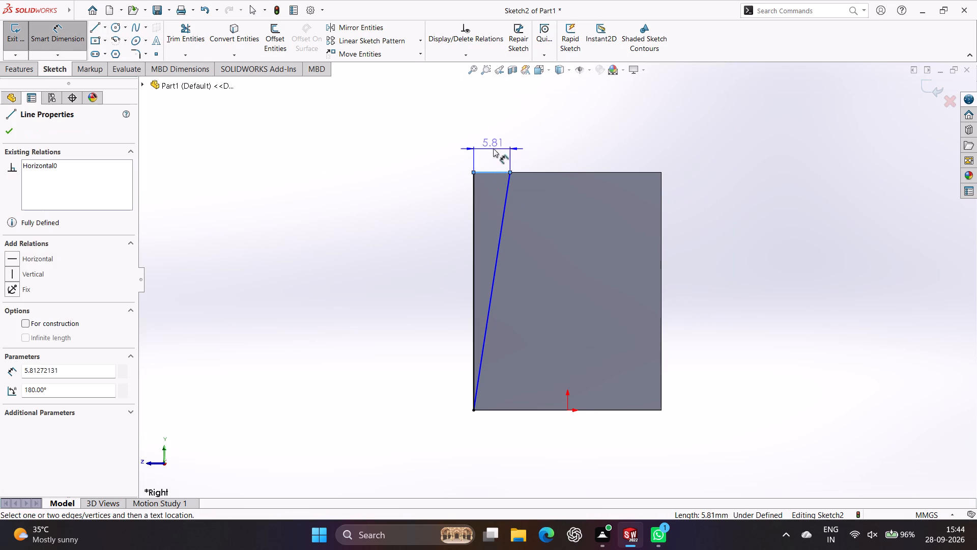
pyautogui.click(494, 137)
pyautogui.press('8')
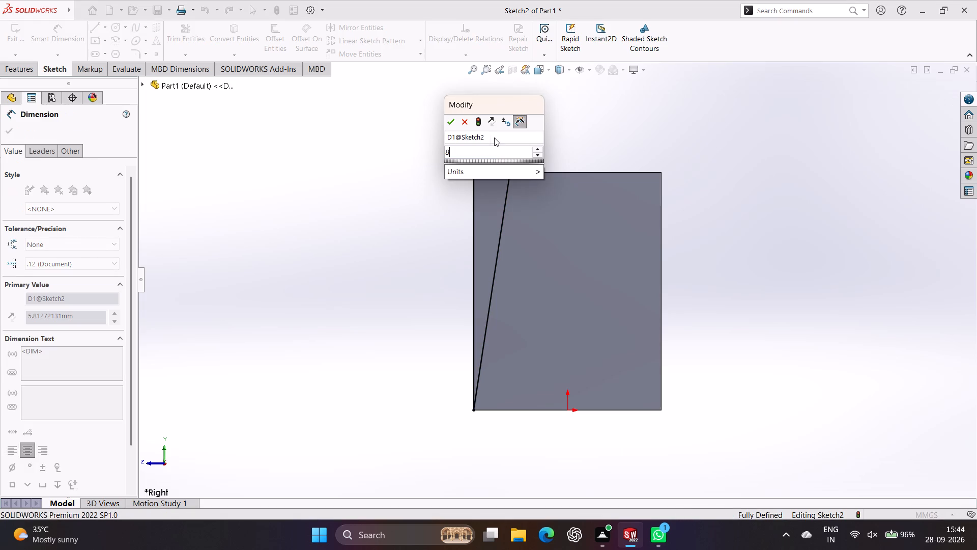
pyautogui.press('Return')
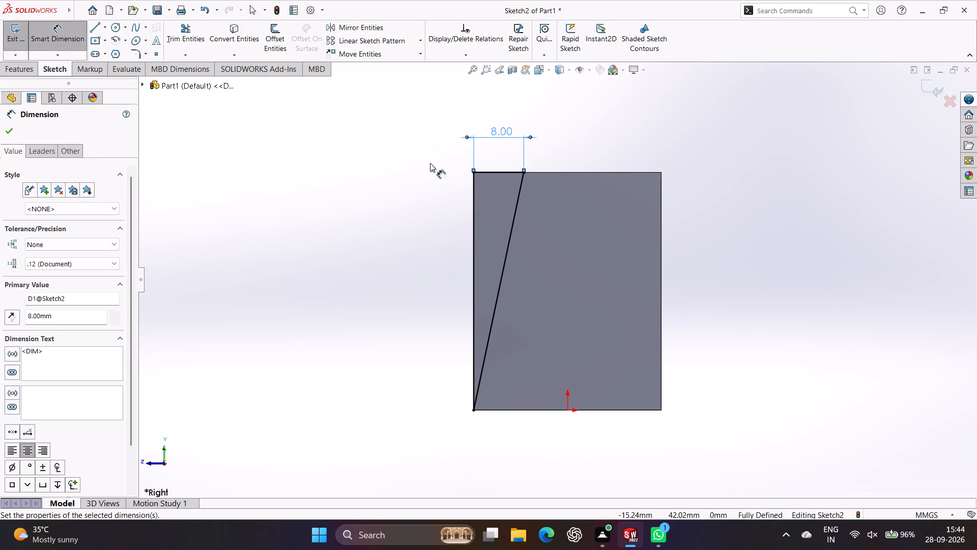
pyautogui.click(6, 136)
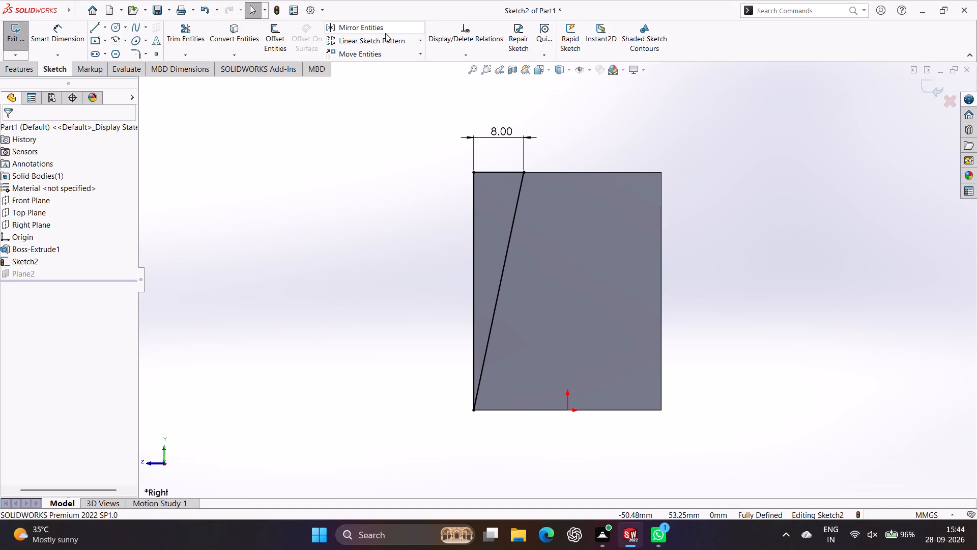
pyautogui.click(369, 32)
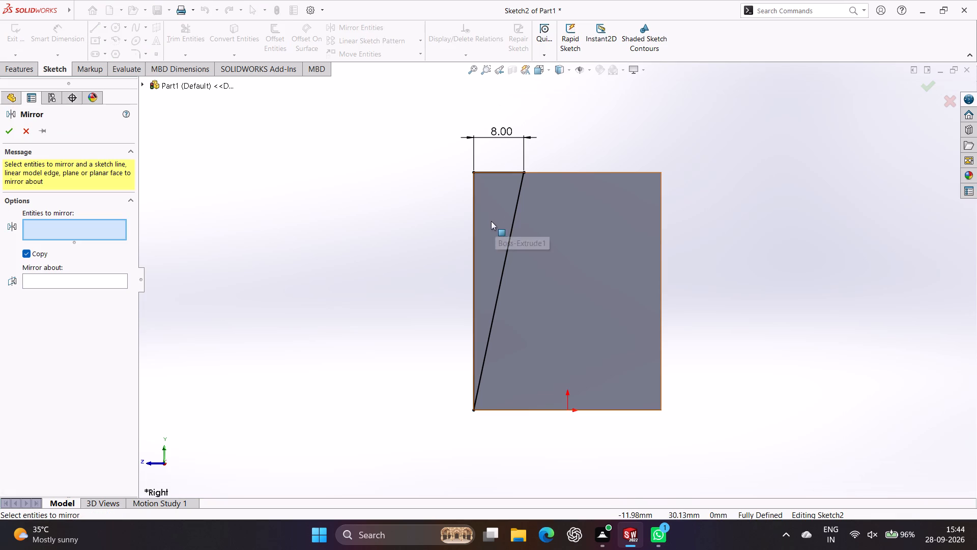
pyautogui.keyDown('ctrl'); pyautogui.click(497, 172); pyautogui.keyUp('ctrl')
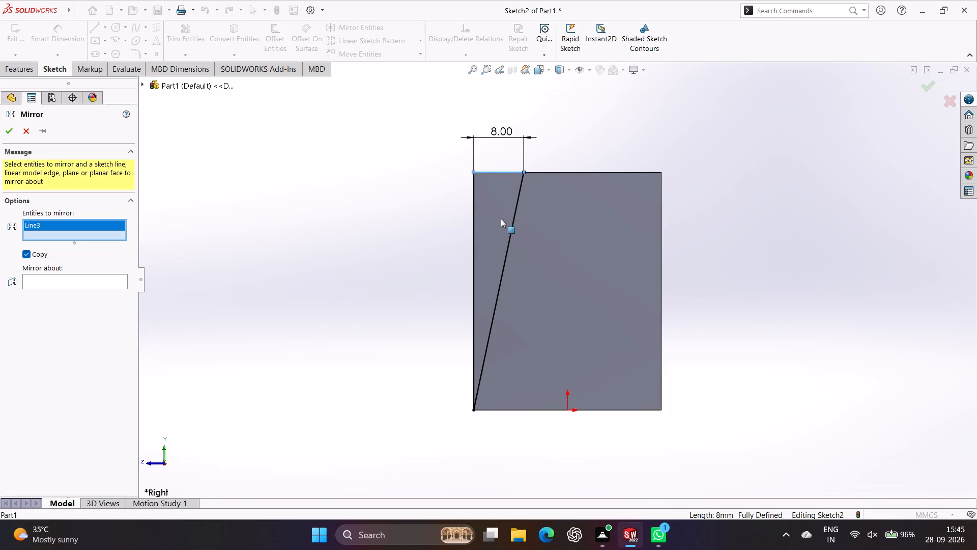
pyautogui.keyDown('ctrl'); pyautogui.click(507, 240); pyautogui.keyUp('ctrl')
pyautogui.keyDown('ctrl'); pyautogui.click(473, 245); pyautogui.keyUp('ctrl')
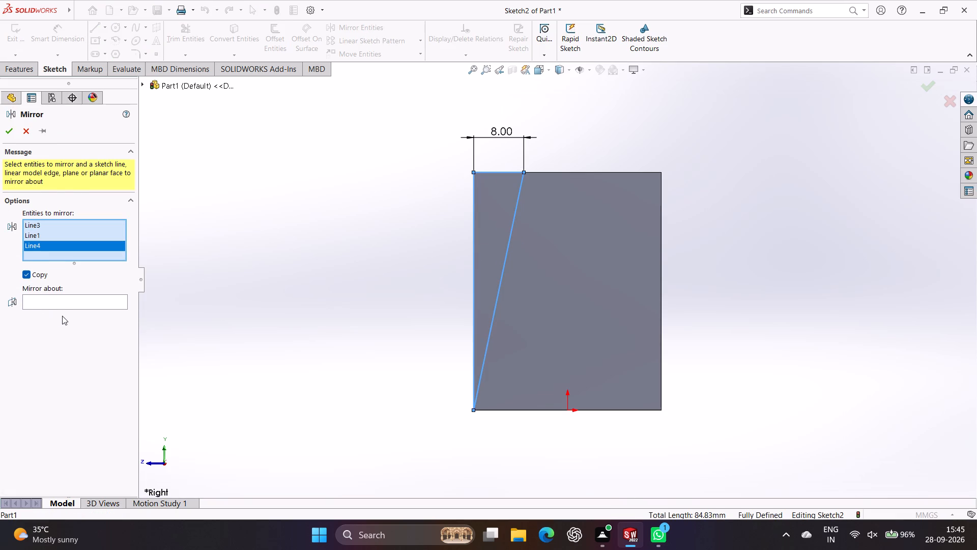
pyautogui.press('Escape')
# Draw a vertical centerline in line with the origin, extending past the block's top and bottom edges.
pyautogui.click(105, 27)
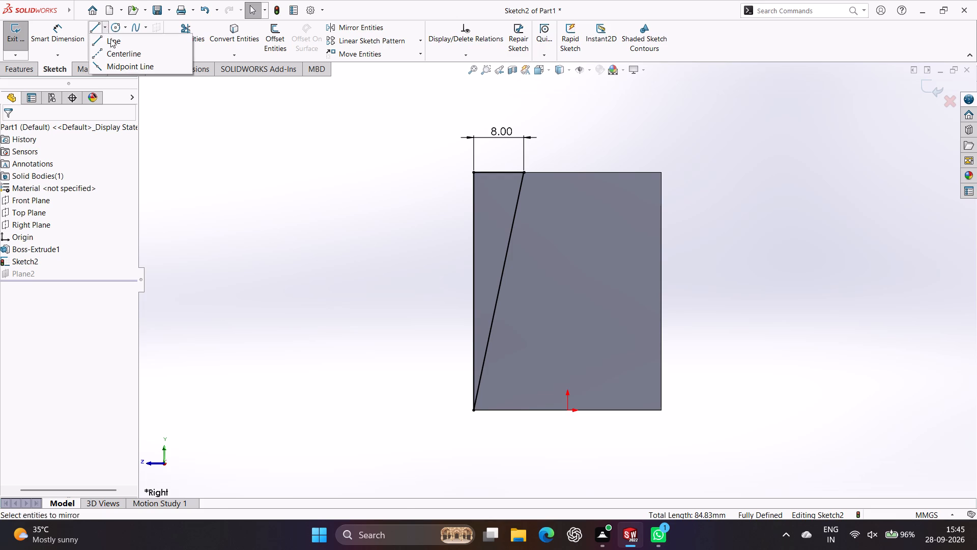
pyautogui.click(117, 59)
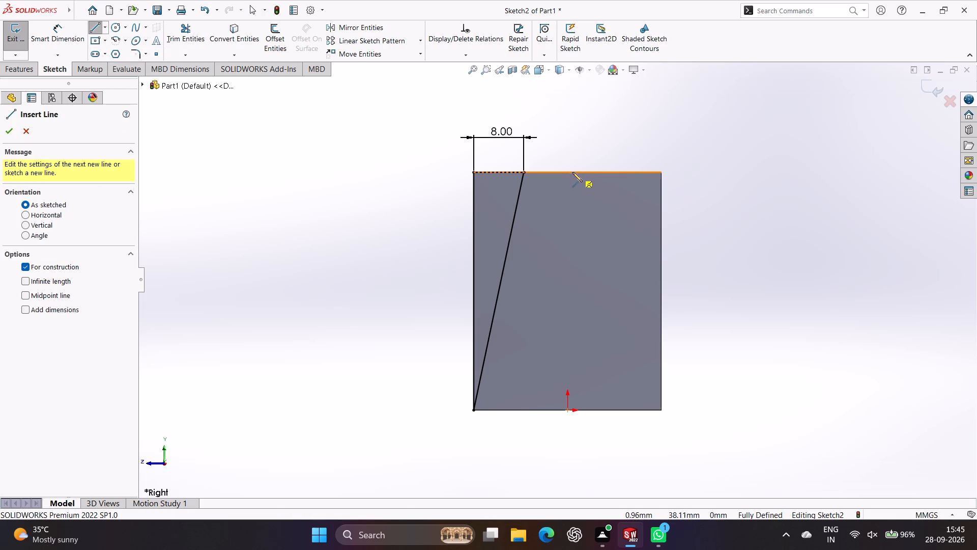
pyautogui.click(567, 110)
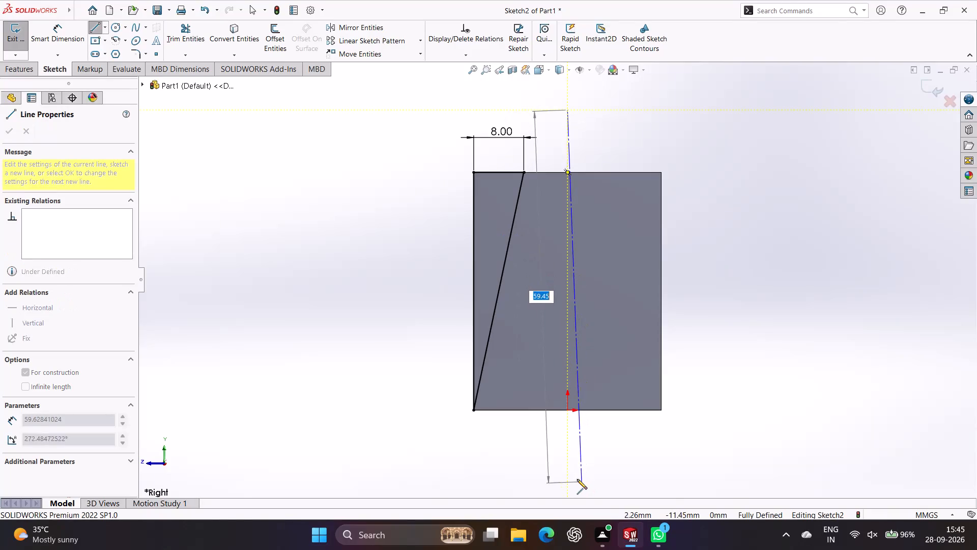
pyautogui.click(569, 476)
pyautogui.press('Escape')
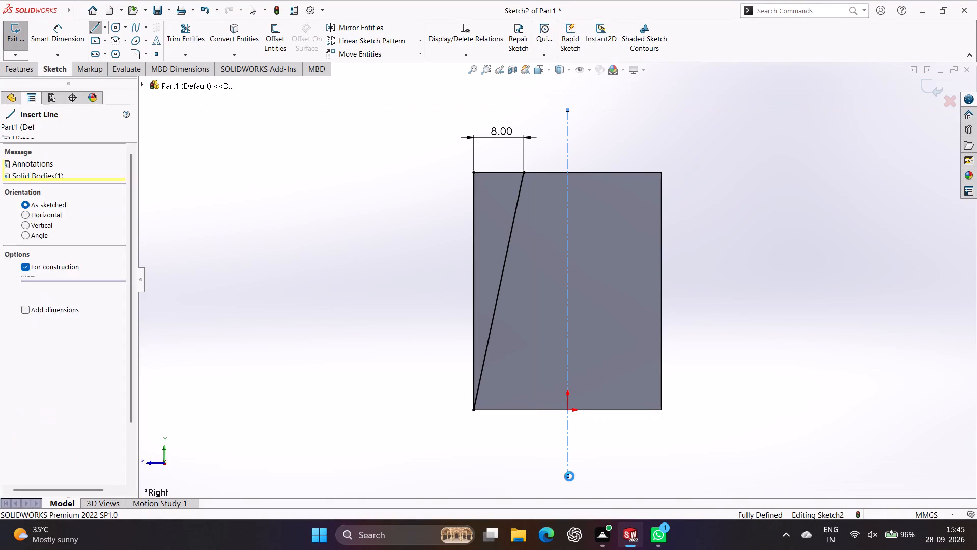
# Mirror the triangle's three lines about the vertical centerline and exit the sketch.
pyautogui.click(357, 29)
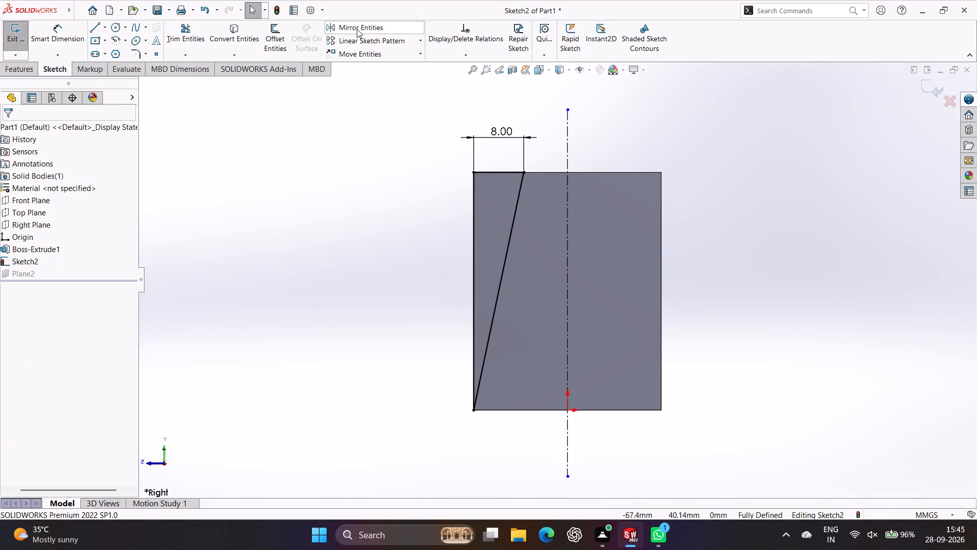
pyautogui.keyDown('ctrl'); pyautogui.click(505, 172); pyautogui.keyUp('ctrl')
pyautogui.keyDown('ctrl'); pyautogui.click(512, 224); pyautogui.keyUp('ctrl')
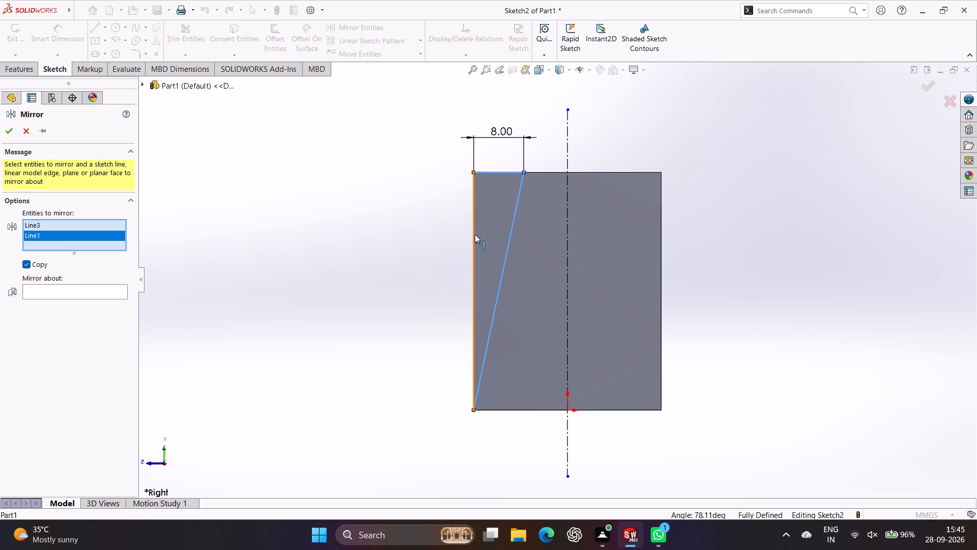
pyautogui.keyDown('ctrl'); pyautogui.click(474, 235); pyautogui.keyUp('ctrl')
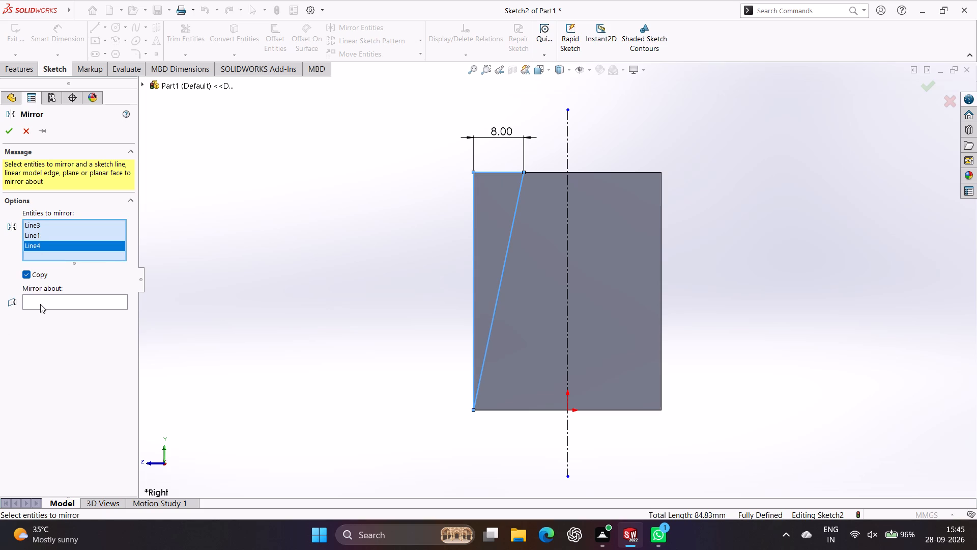
pyautogui.click(40, 304)
pyautogui.click(565, 154)
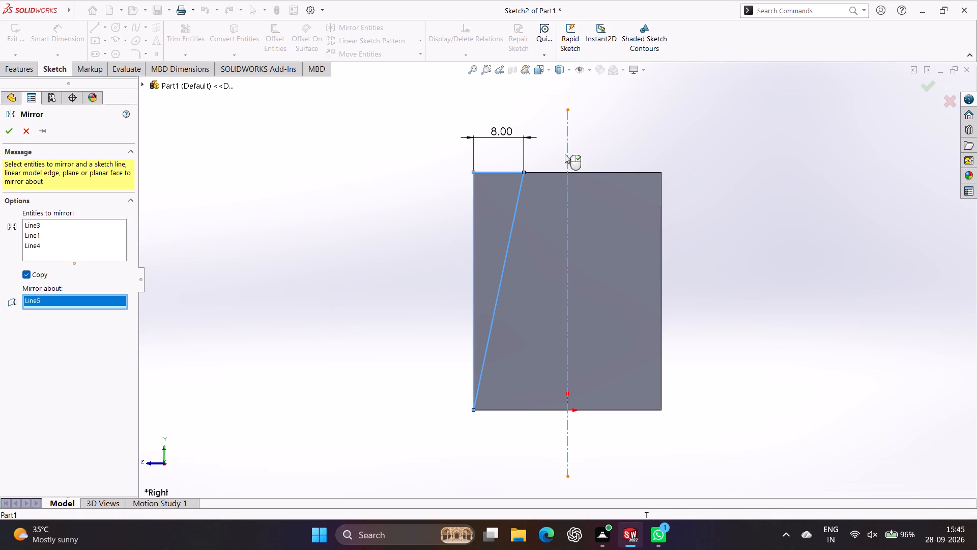
pyautogui.click(10, 130)
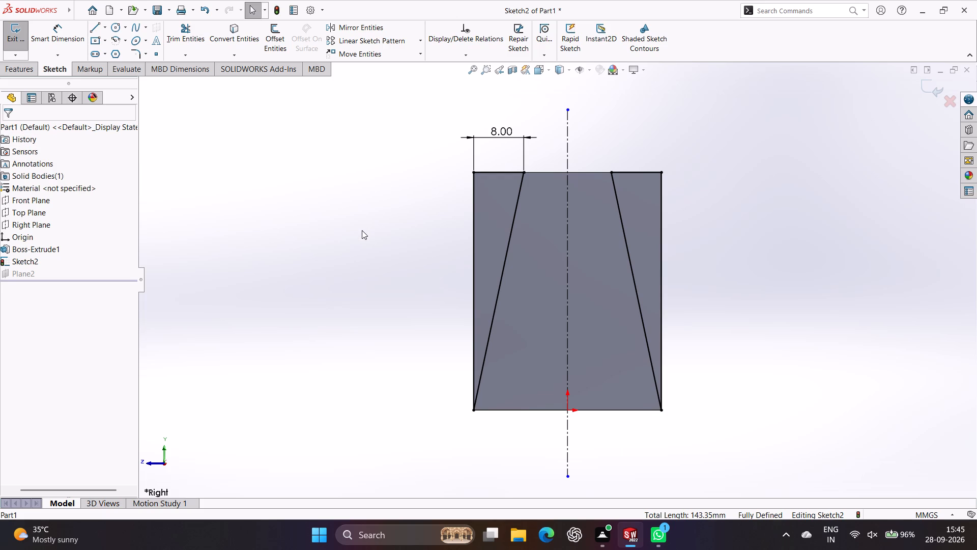
pyautogui.click(19, 42)
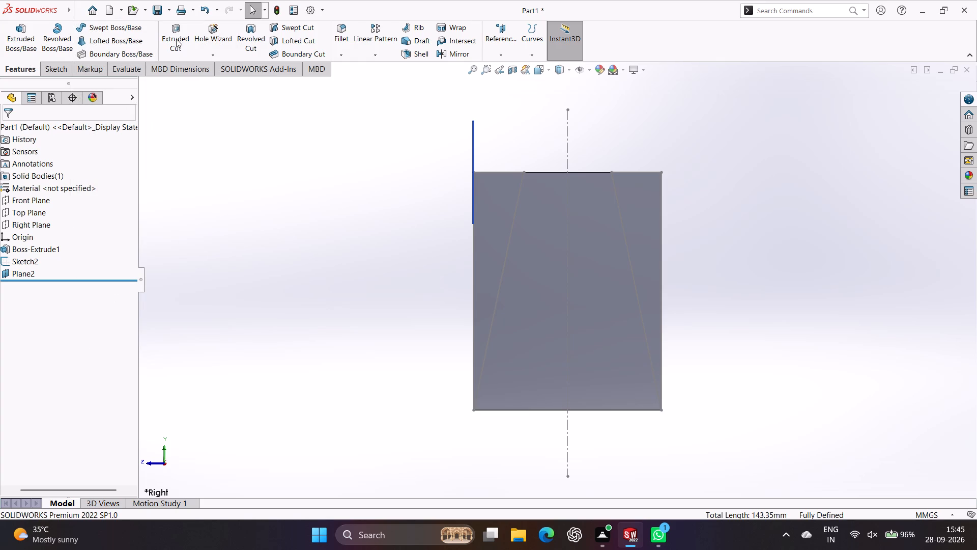
# Create an Extruded Cut from the +Z side triangle contour, Mid Plane with a 40 mm depth.
pyautogui.click(171, 36)
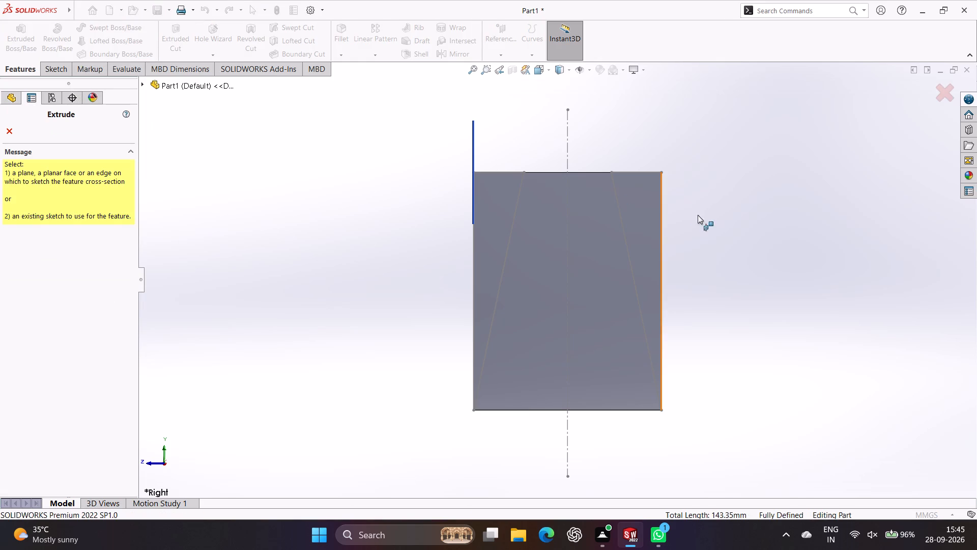
pyautogui.click(504, 262)
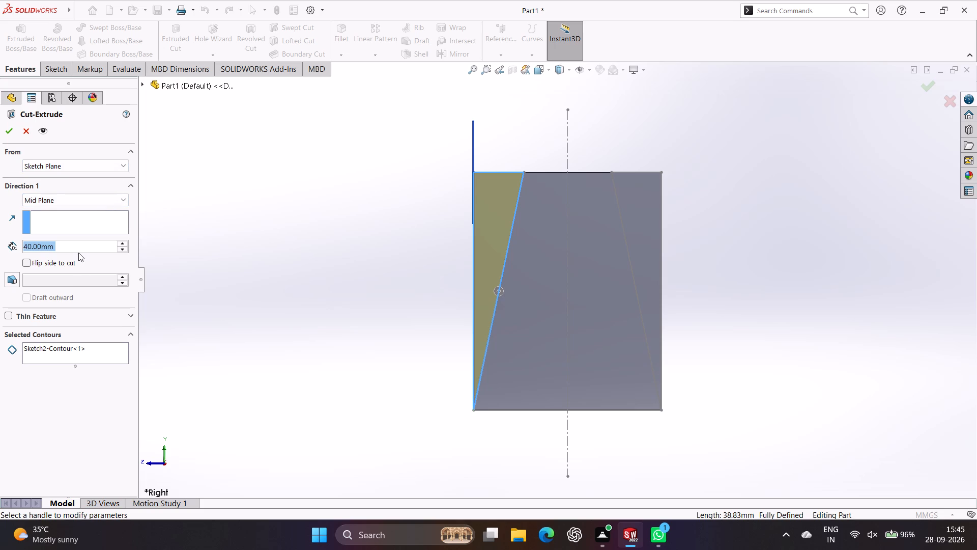
pyautogui.click(77, 239)
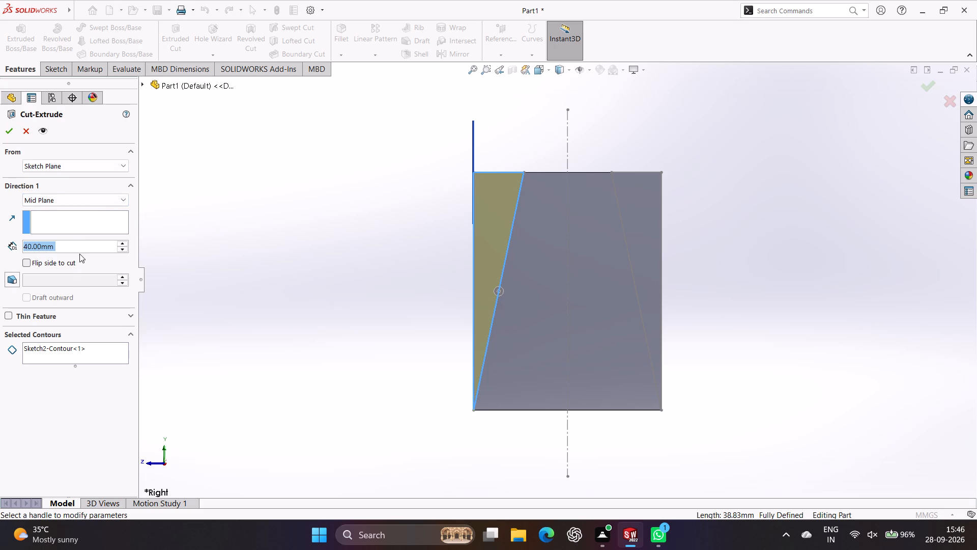
pyautogui.click(74, 243)
pyautogui.press('Return')
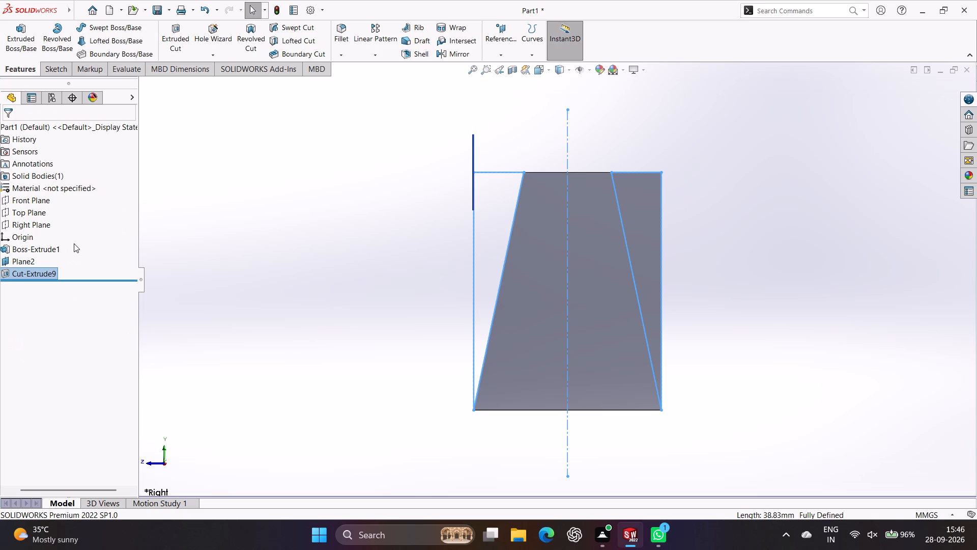
pyautogui.moveTo(251, 212); pyautogui.dragTo(299, 270, button='middle')
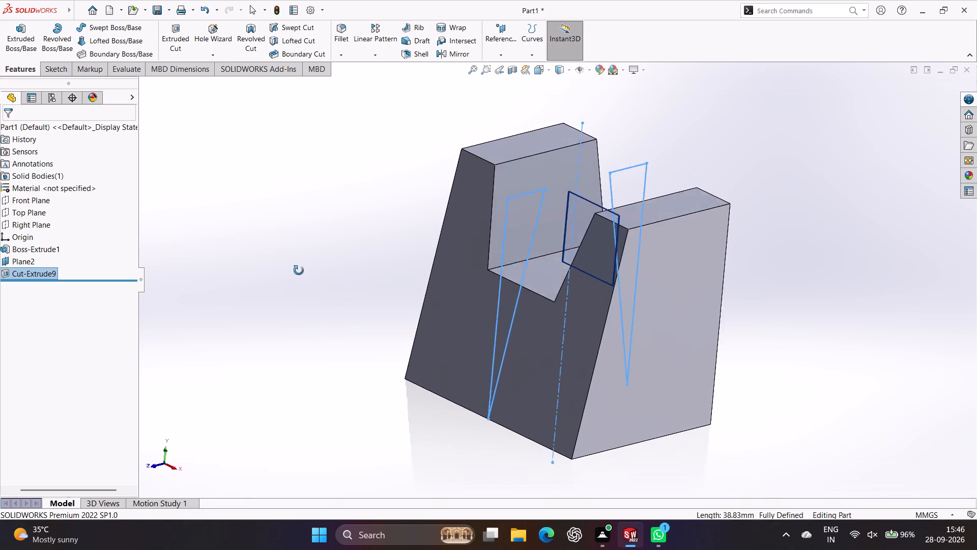
pyautogui.moveTo(299, 270); pyautogui.dragTo(262, 275, button='middle')
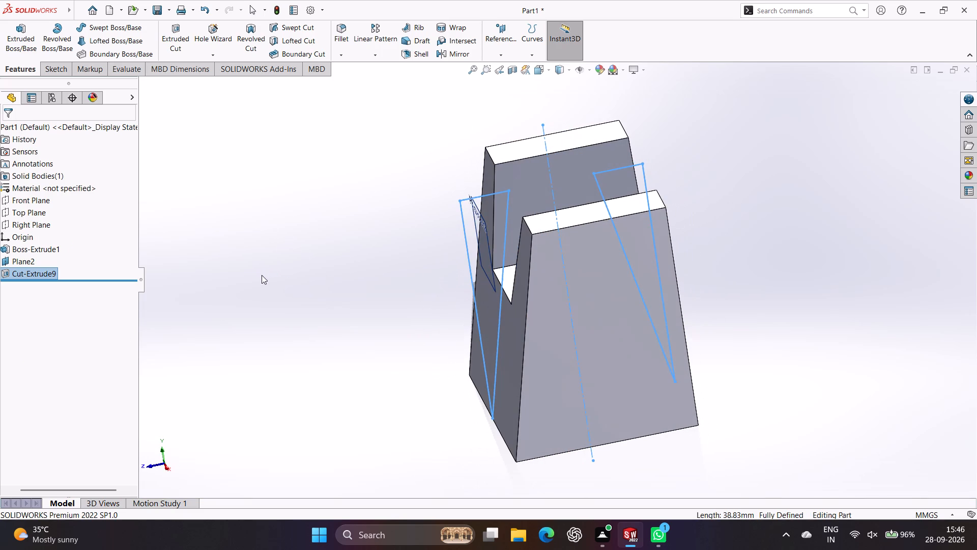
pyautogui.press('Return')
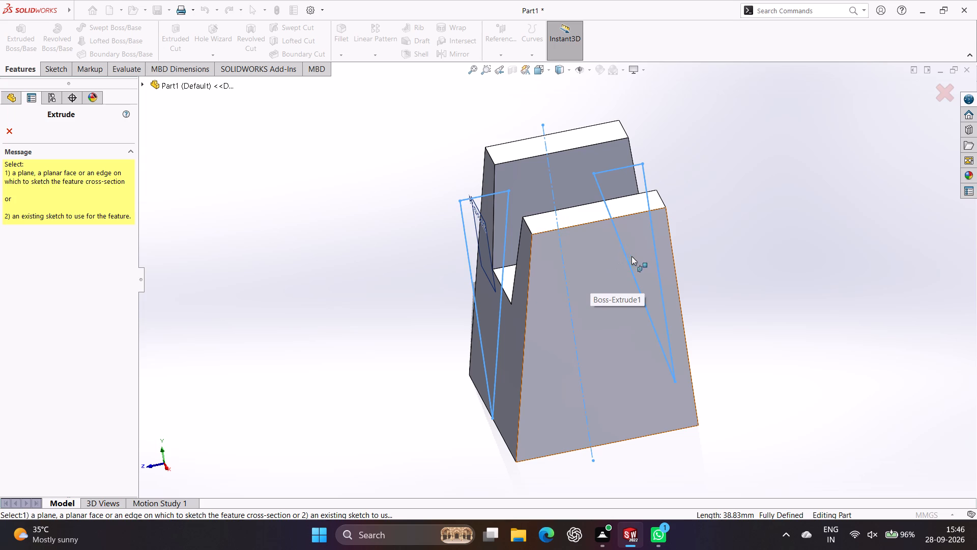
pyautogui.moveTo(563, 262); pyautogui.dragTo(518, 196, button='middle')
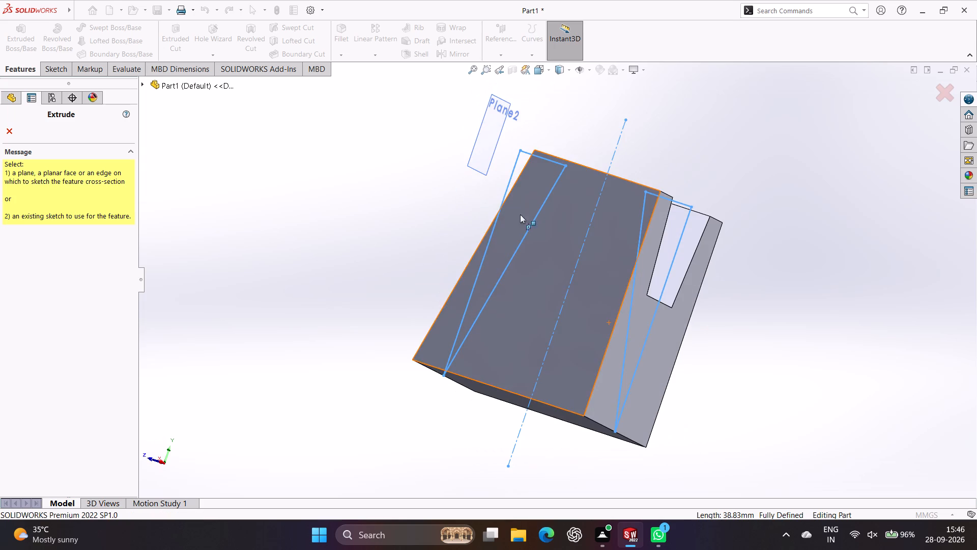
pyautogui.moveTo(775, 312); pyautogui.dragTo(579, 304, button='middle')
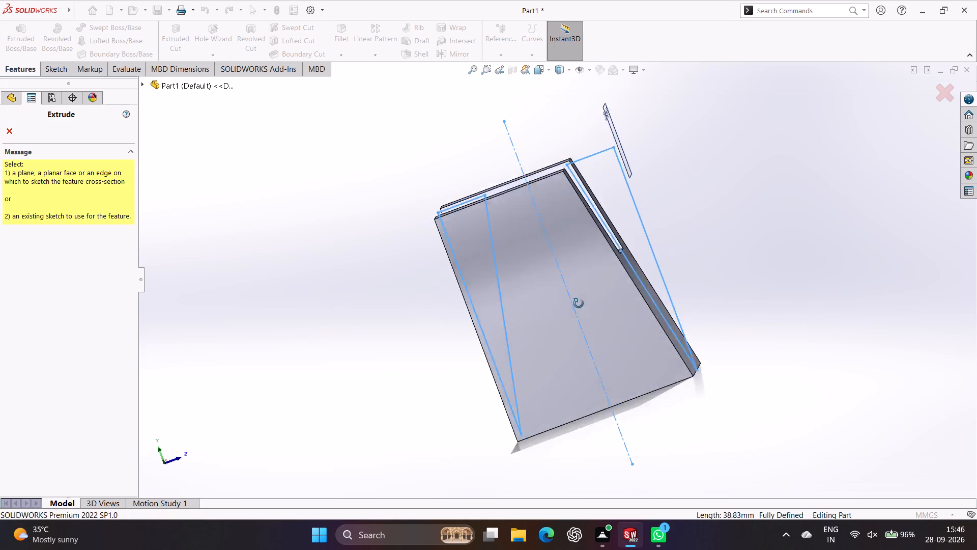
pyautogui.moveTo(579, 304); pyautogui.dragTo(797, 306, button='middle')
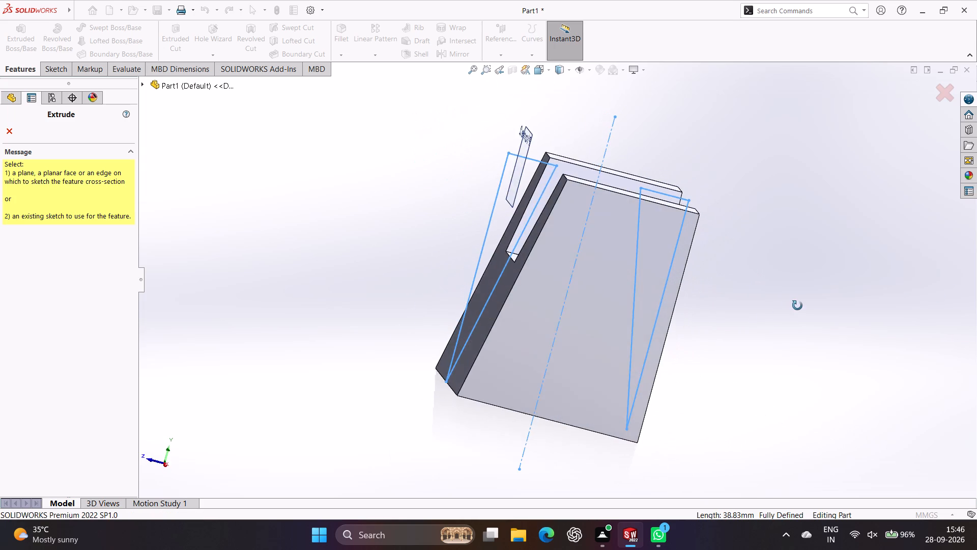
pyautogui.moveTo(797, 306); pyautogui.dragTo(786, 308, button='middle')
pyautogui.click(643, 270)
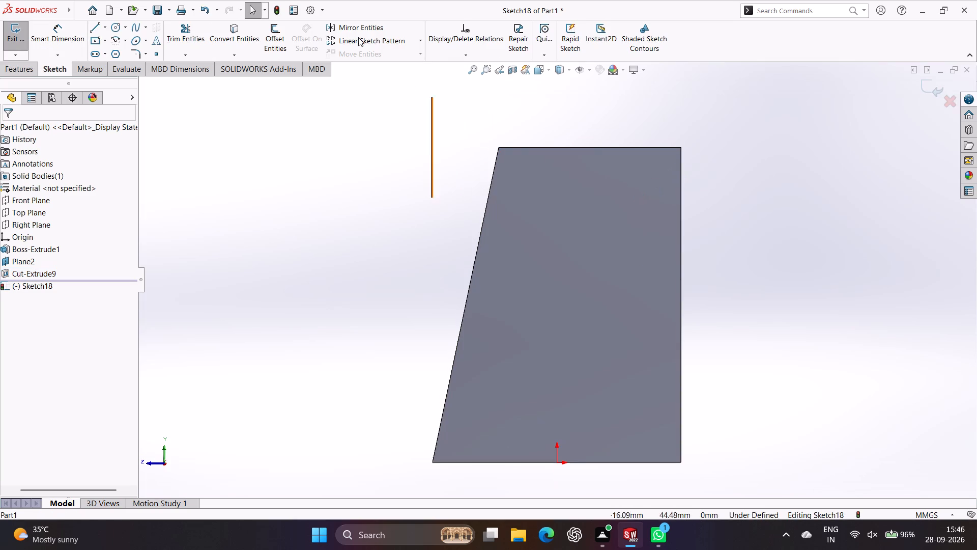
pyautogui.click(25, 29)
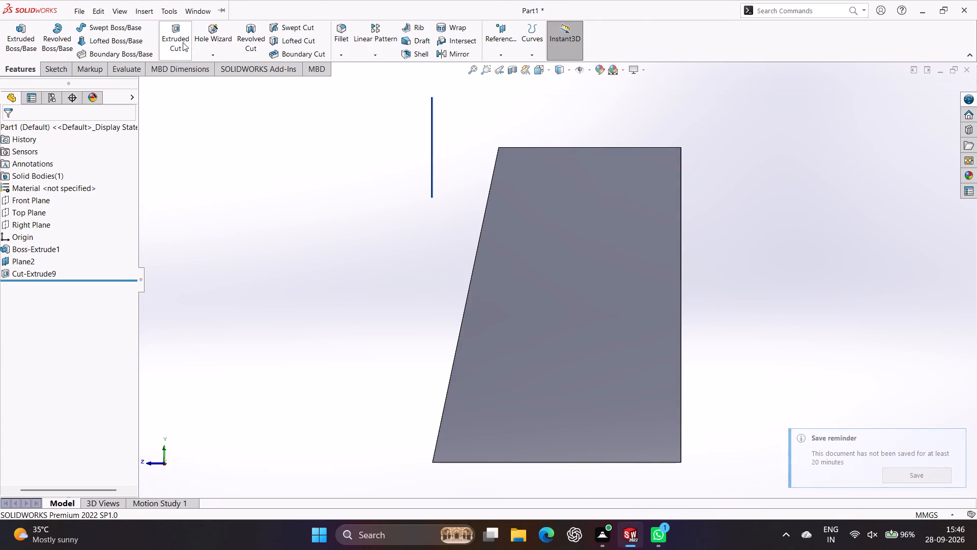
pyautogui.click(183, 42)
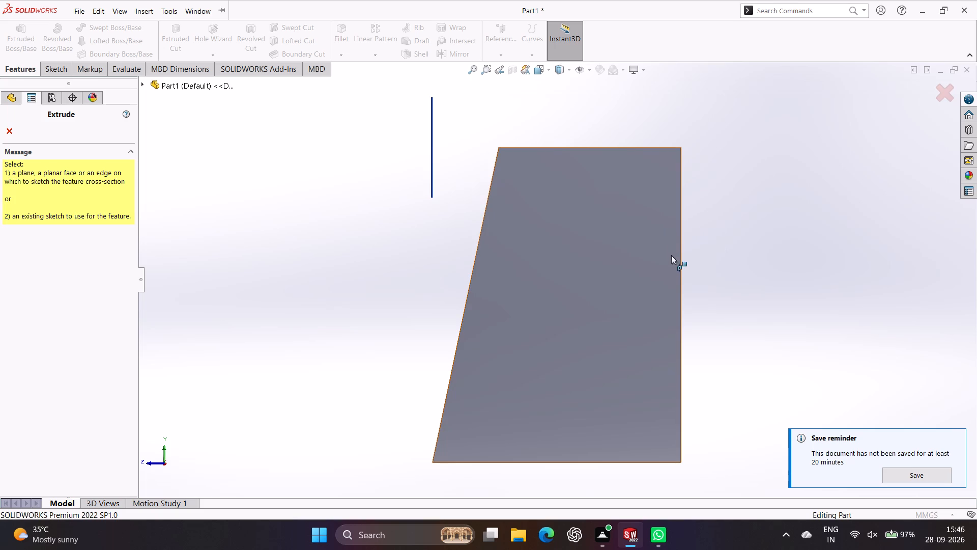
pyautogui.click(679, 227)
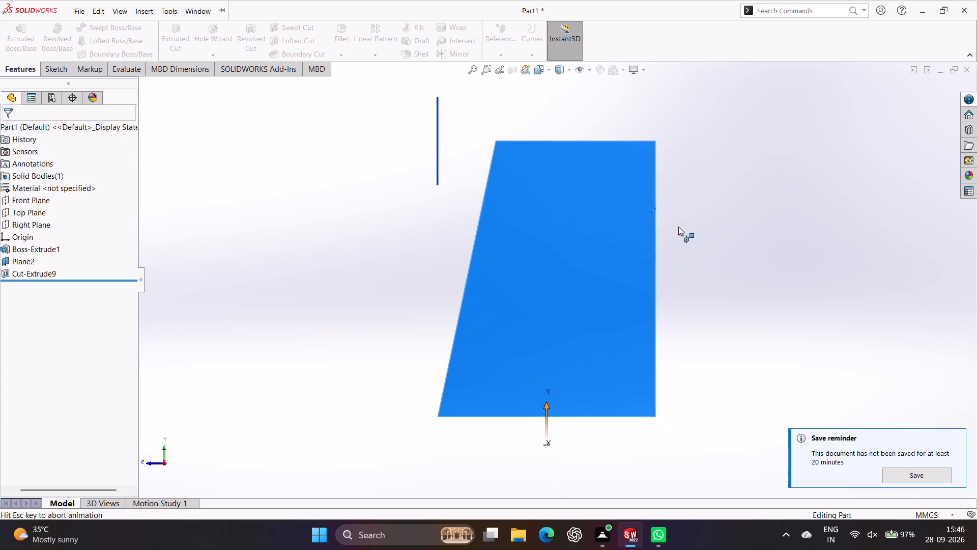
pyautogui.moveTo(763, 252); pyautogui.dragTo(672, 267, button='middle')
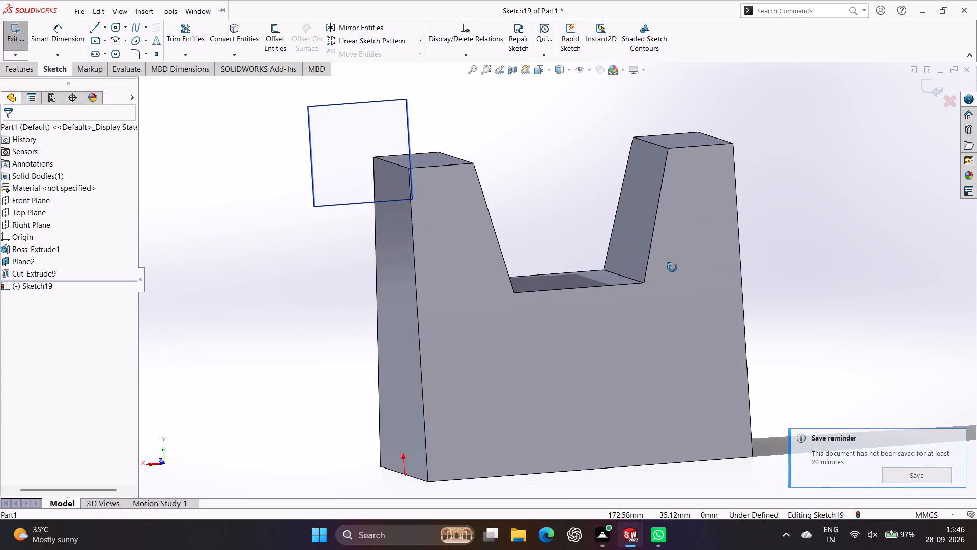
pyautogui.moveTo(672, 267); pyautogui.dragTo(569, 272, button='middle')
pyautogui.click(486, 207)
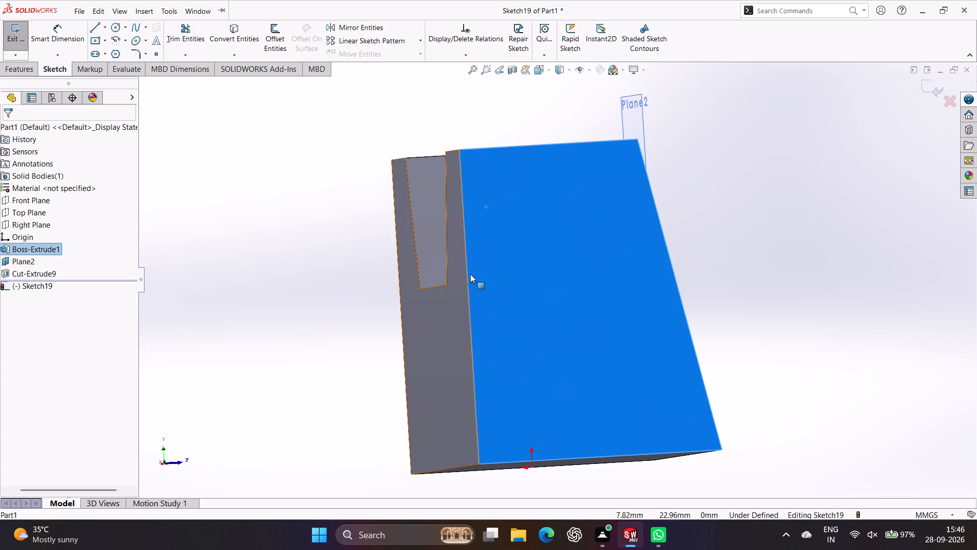
# Undo the empty sketches and the 40 mm Mid Plane cut, returning to the mirrored triangle sketch, and exit that sketch.
pyautogui.hotkey('ctrl', 'z')
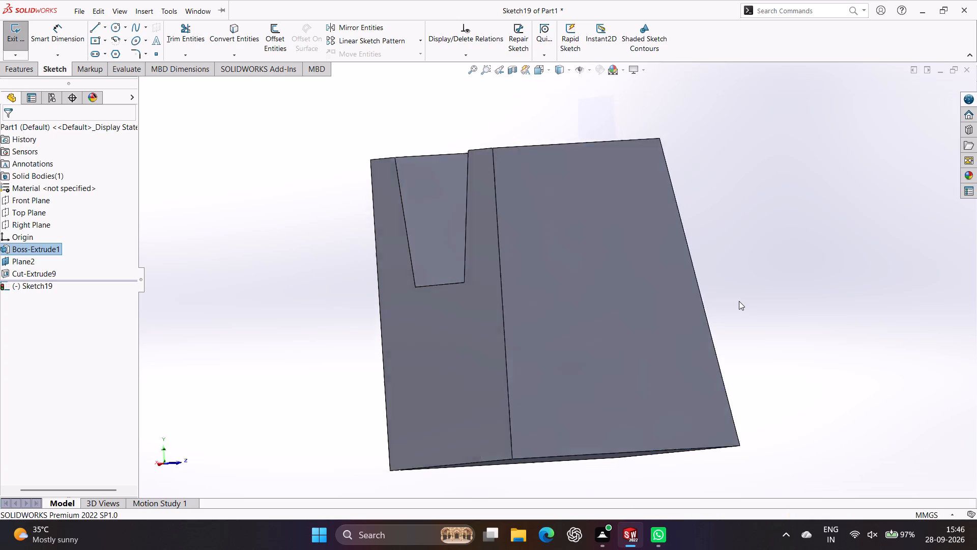
pyautogui.hotkey('ctrl', 'z')
pyautogui.hotkey('ctrl', 'z')
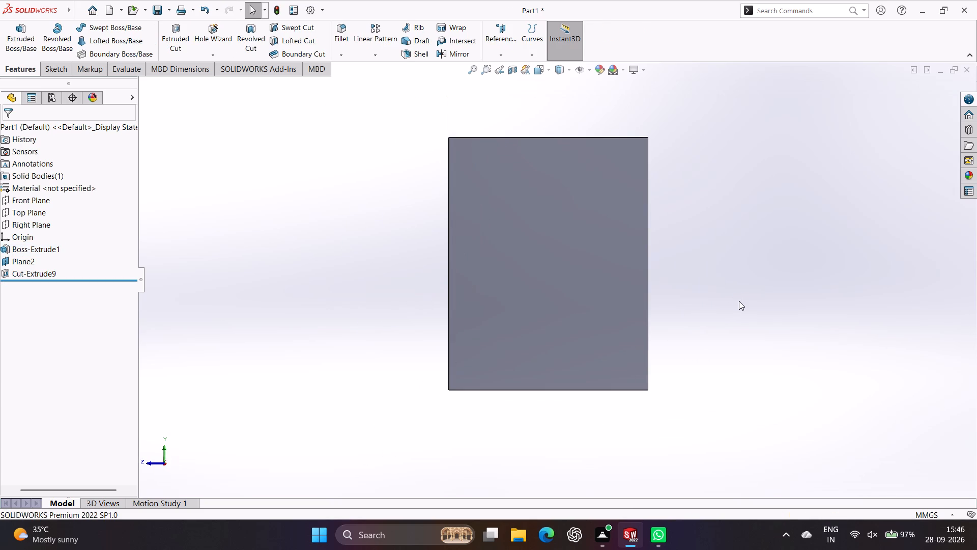
pyautogui.hotkey('ctrl', 'z')
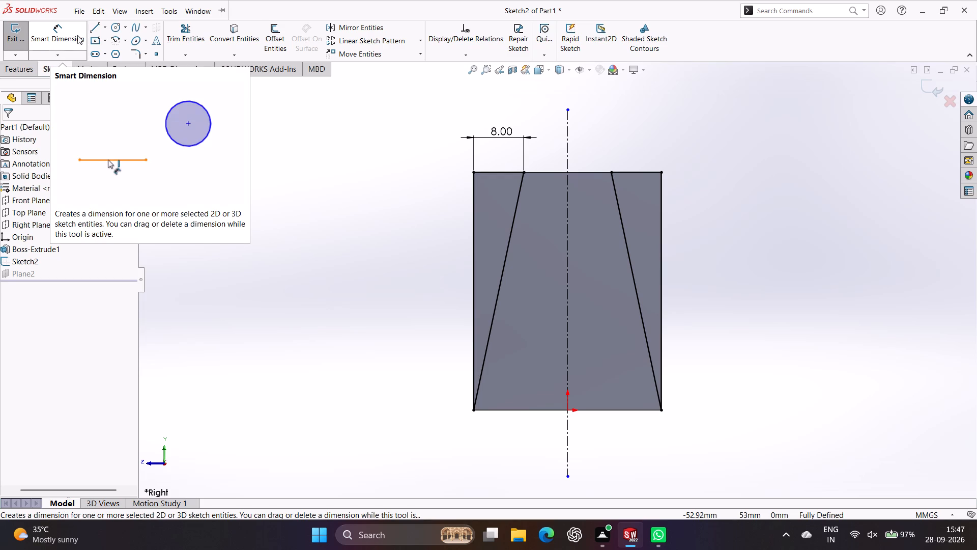
pyautogui.click(8, 41)
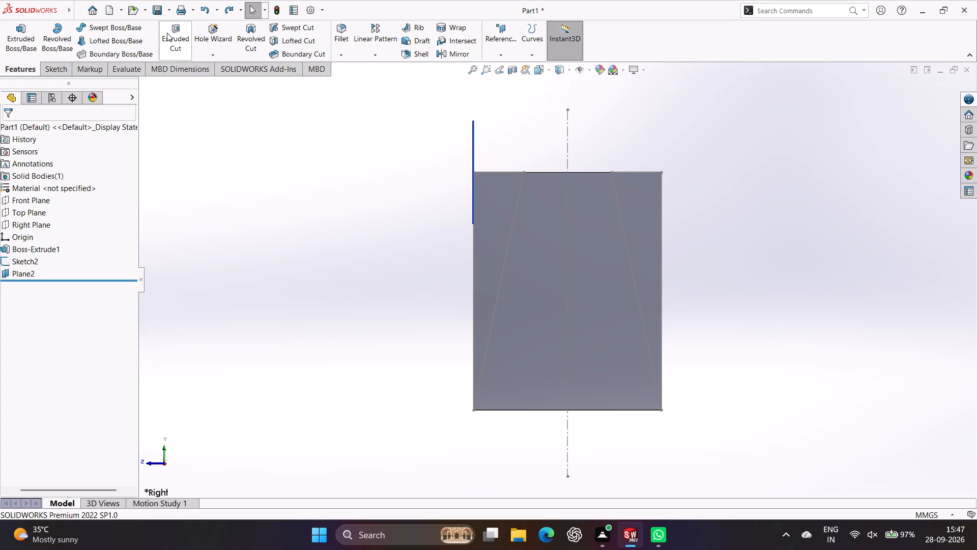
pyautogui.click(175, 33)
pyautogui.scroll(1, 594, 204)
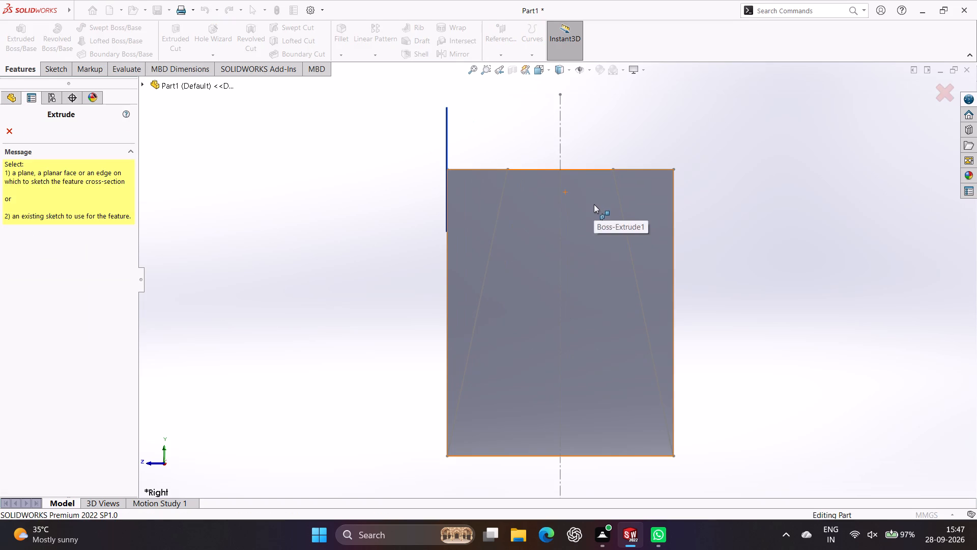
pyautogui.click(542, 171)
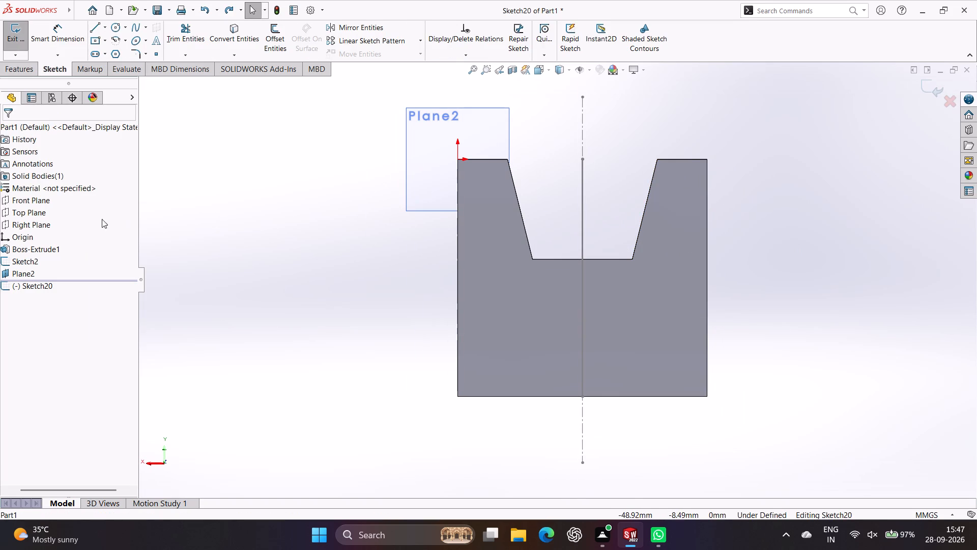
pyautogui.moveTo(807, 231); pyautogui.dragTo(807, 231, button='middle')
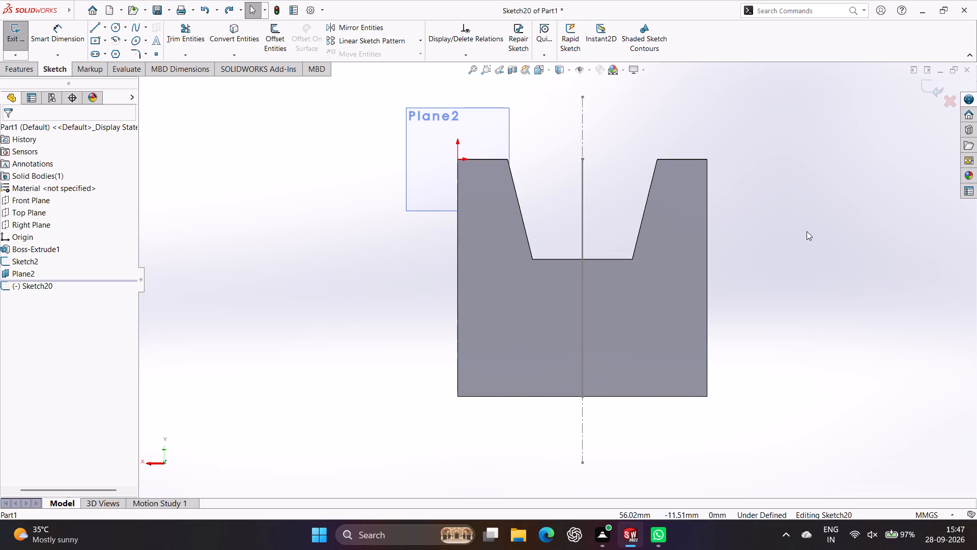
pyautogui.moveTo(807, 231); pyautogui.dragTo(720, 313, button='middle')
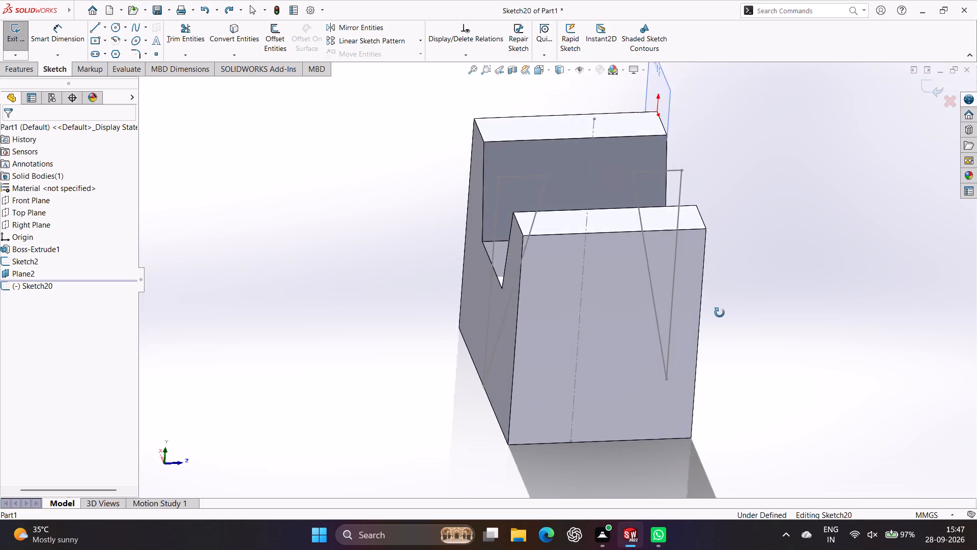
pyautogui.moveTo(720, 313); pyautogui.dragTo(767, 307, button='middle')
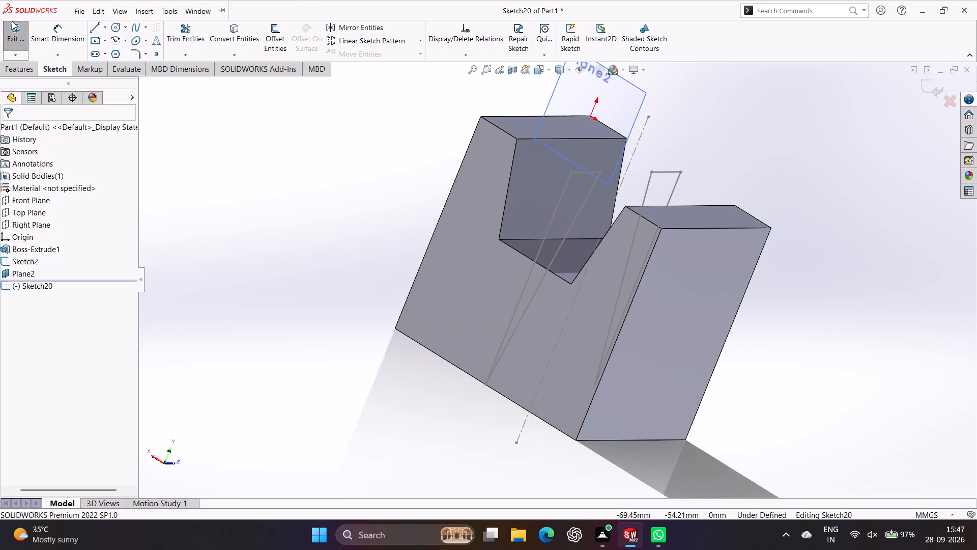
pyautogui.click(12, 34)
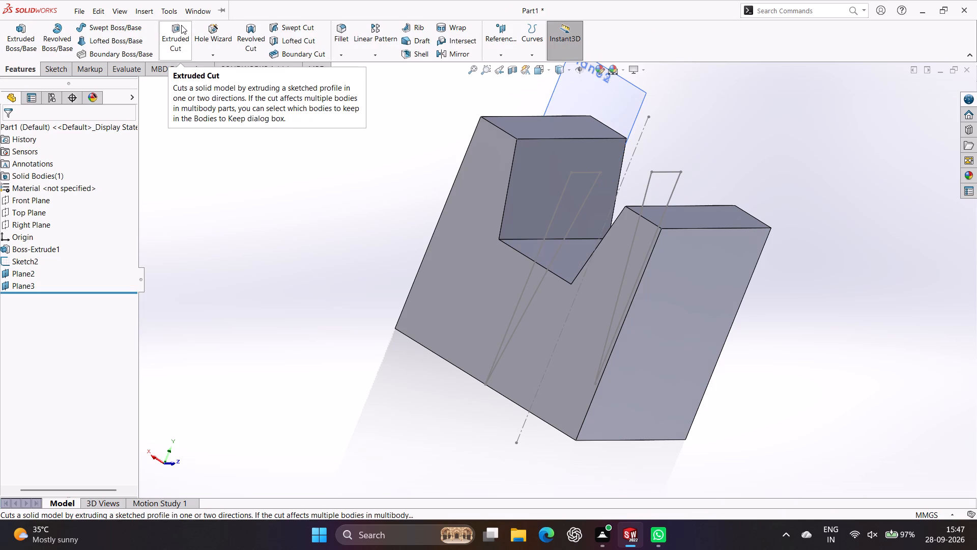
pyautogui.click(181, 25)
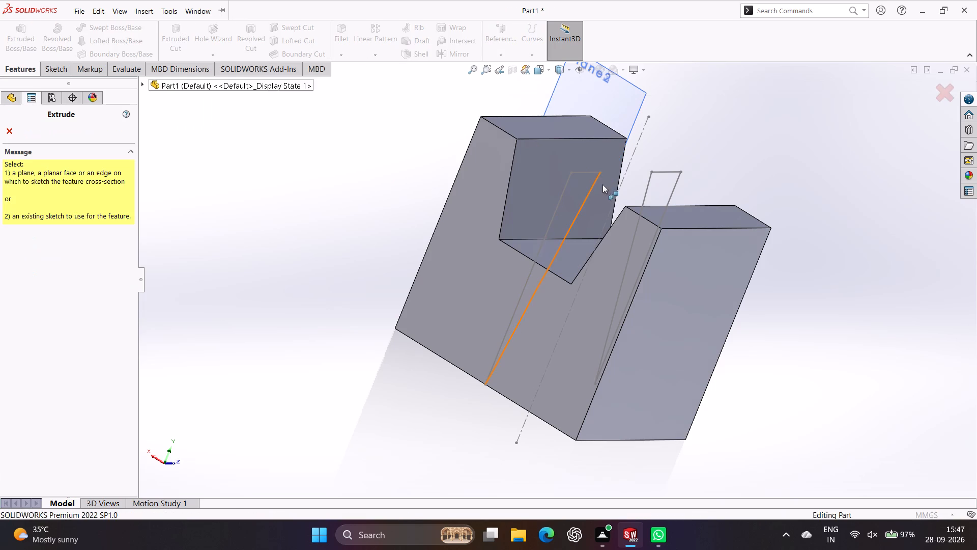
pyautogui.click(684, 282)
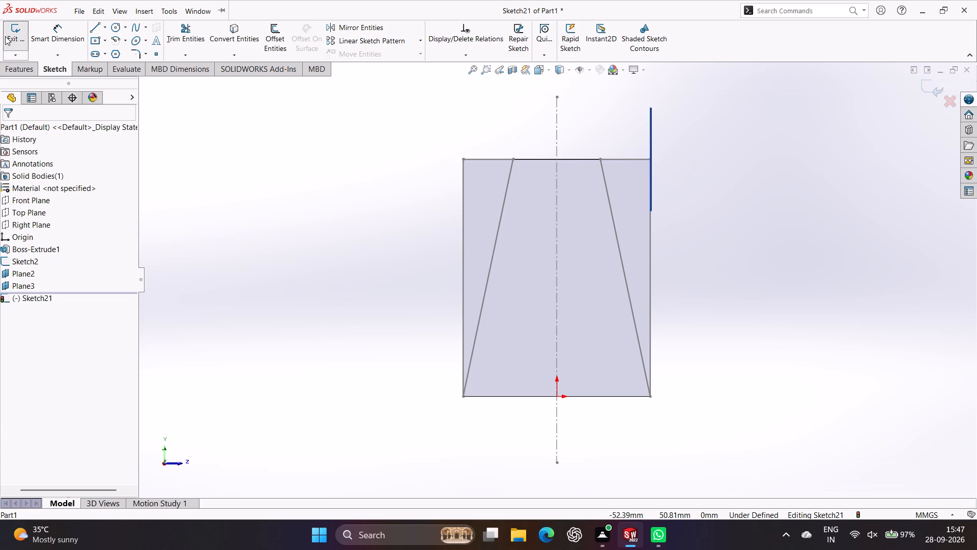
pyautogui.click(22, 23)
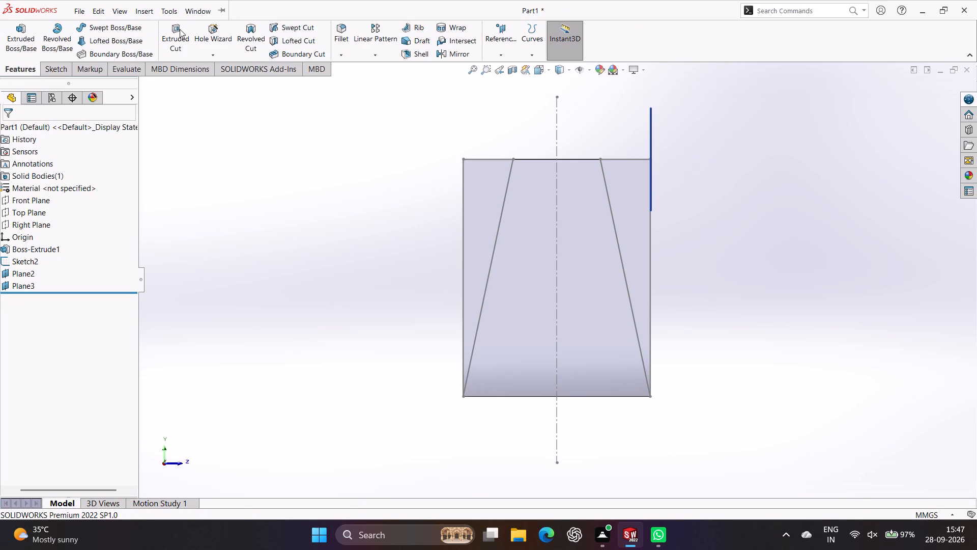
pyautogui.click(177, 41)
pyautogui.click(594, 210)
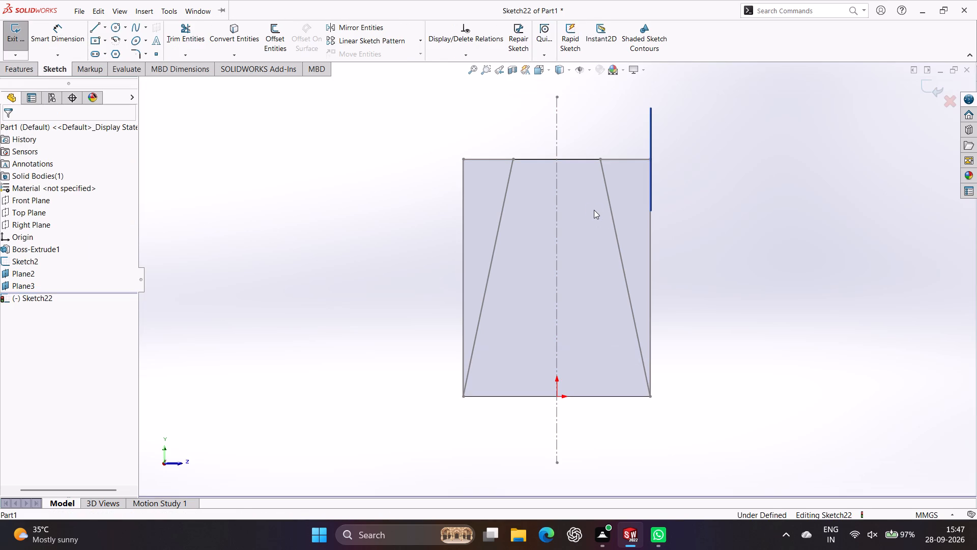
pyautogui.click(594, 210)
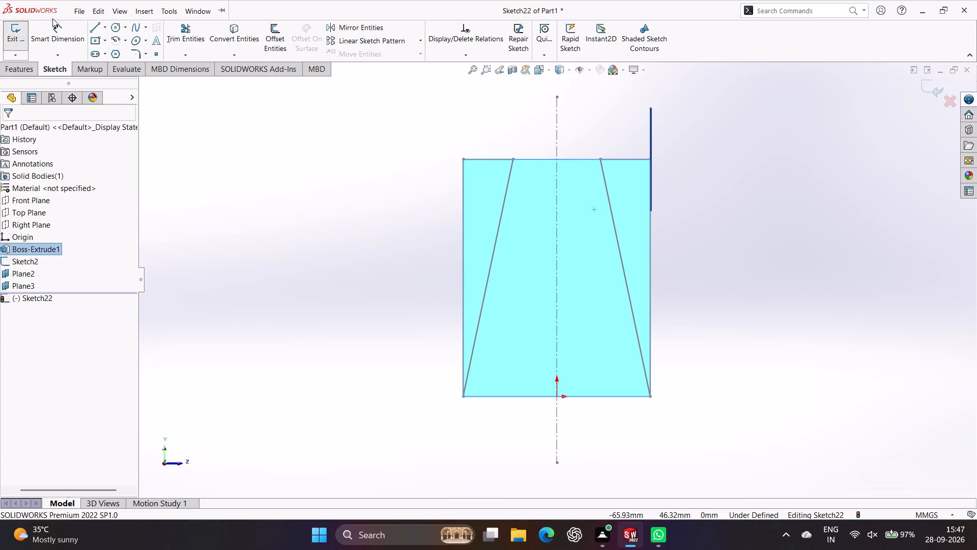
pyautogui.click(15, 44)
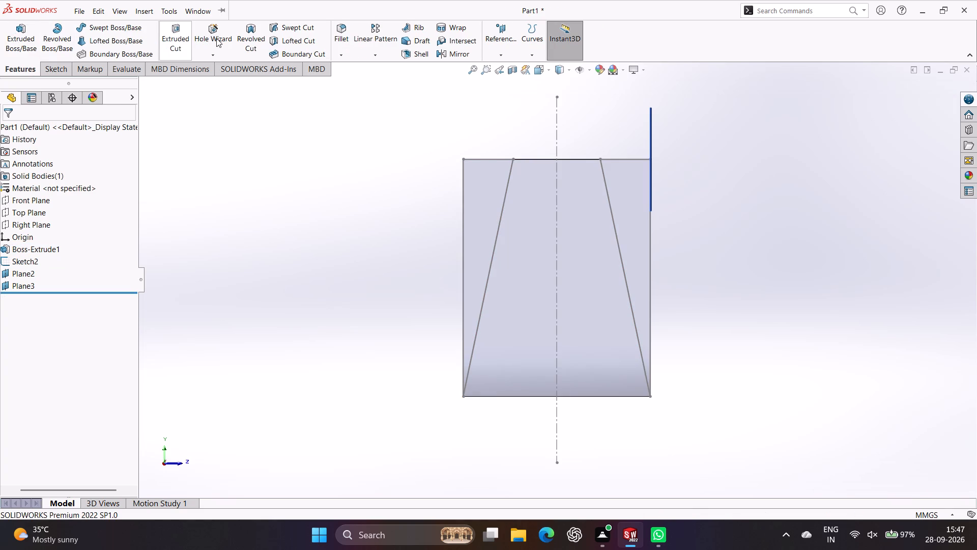
# Create an Extruded Cut from the -Z side triangle contour, with a Blind end condition and 40 mm depth.
pyautogui.click(181, 46)
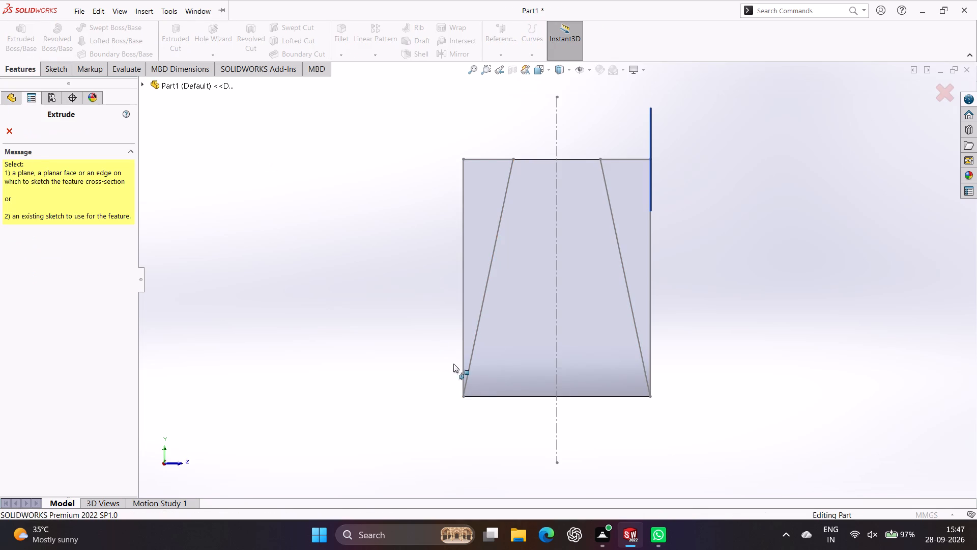
pyautogui.click(498, 228)
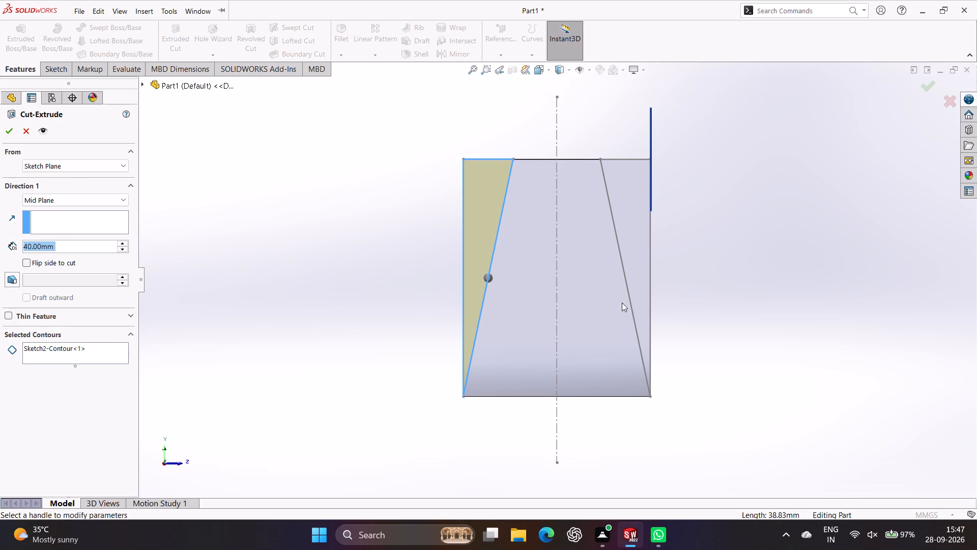
pyautogui.keyDown('ctrl'); pyautogui.click(619, 249); pyautogui.keyUp('ctrl')
pyautogui.keyDown('ctrl'); pyautogui.doubleClick(625, 248); pyautogui.keyUp('ctrl')
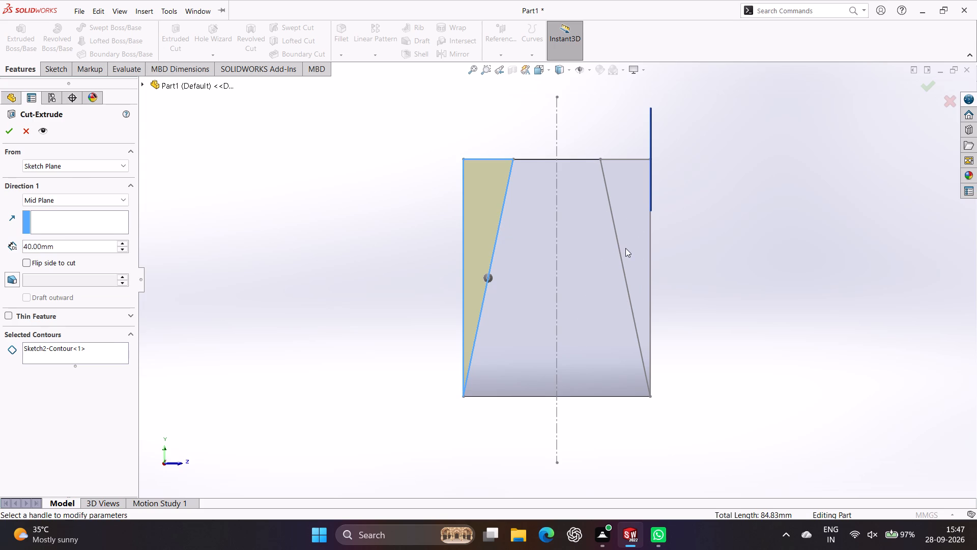
pyautogui.click(625, 248)
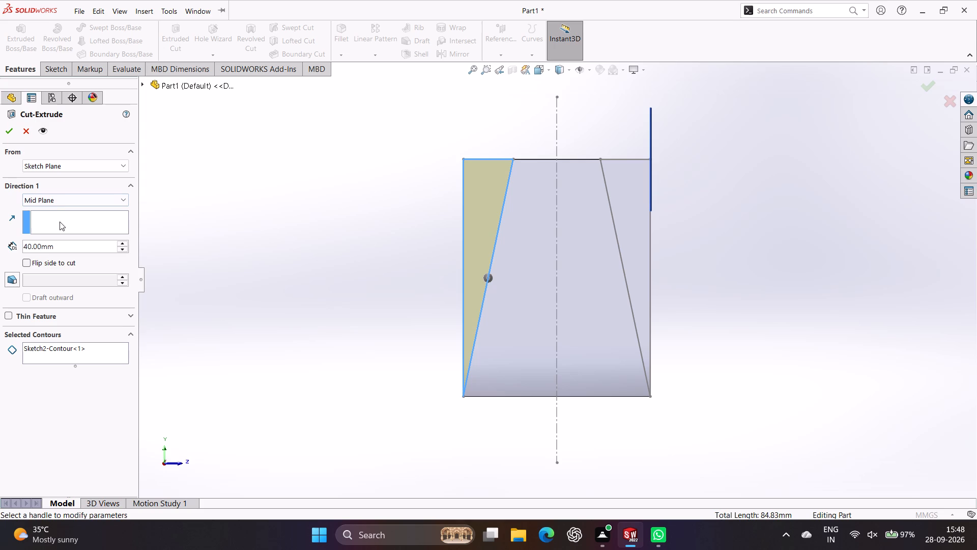
pyautogui.click(65, 205)
pyautogui.click(52, 213)
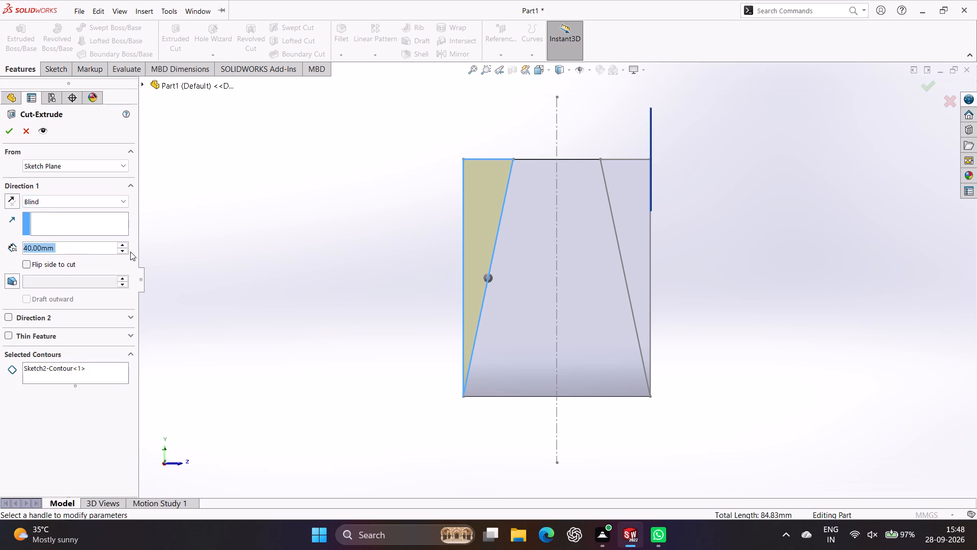
pyautogui.press('Return')
pyautogui.press('Return')
# Examine the block and its new triangular cut from several angles.
pyautogui.scroll(-1, 250, 236)
pyautogui.moveTo(333, 263); pyautogui.dragTo(362, 277, button='middle')
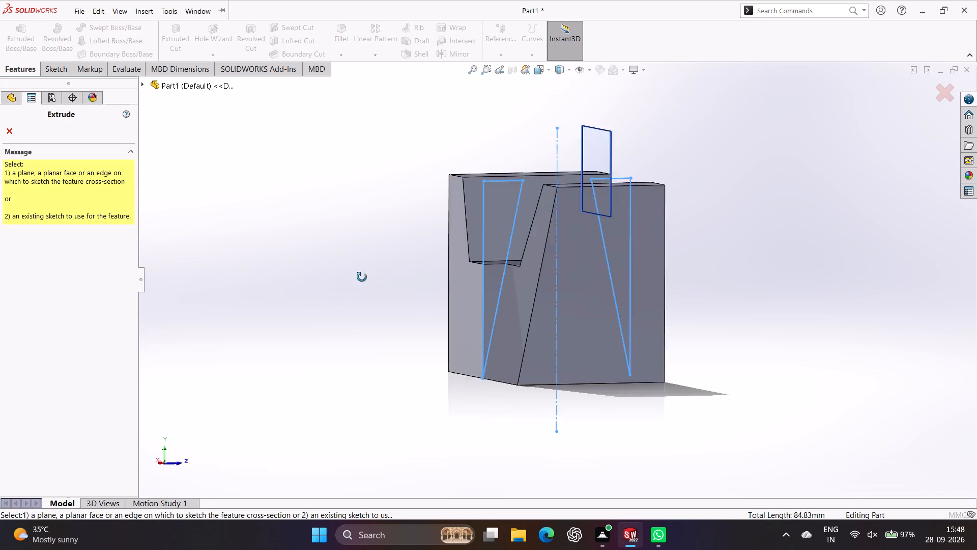
pyautogui.moveTo(362, 277); pyautogui.dragTo(422, 316, button='middle')
pyautogui.press('Return')
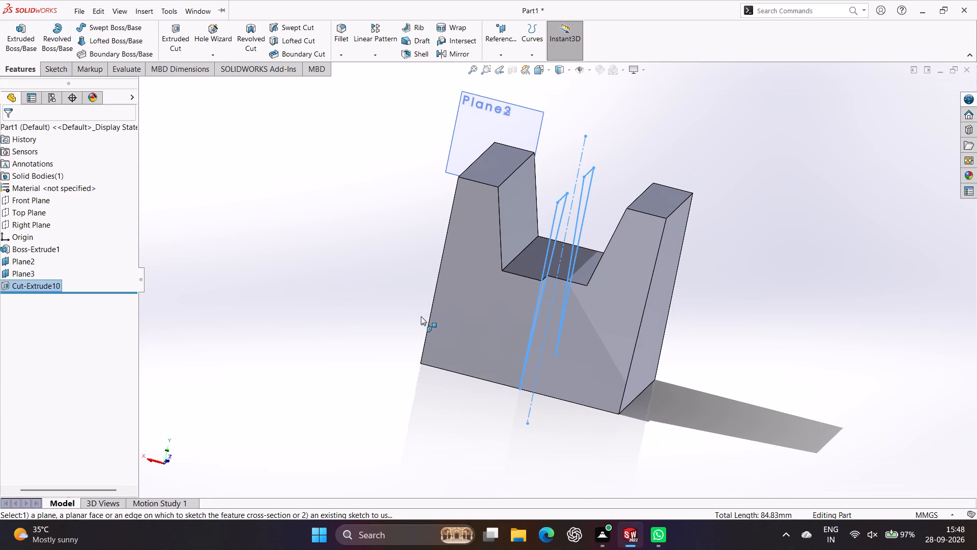
pyautogui.scroll(1, 421, 316)
pyautogui.moveTo(425, 316); pyautogui.dragTo(469, 370, button='middle')
pyautogui.scroll(-1, 429, 316)
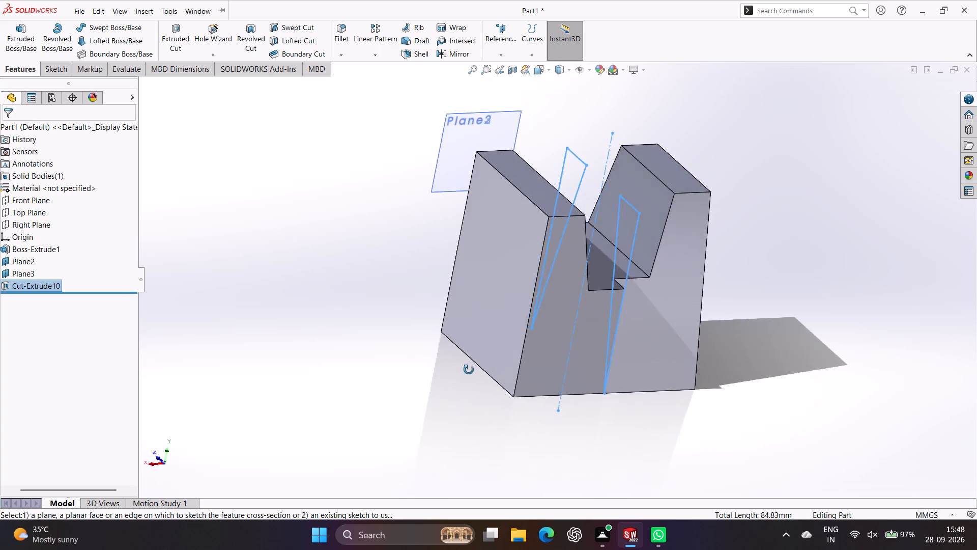
pyautogui.moveTo(469, 370); pyautogui.dragTo(394, 359, button='middle')
pyautogui.press('Return')
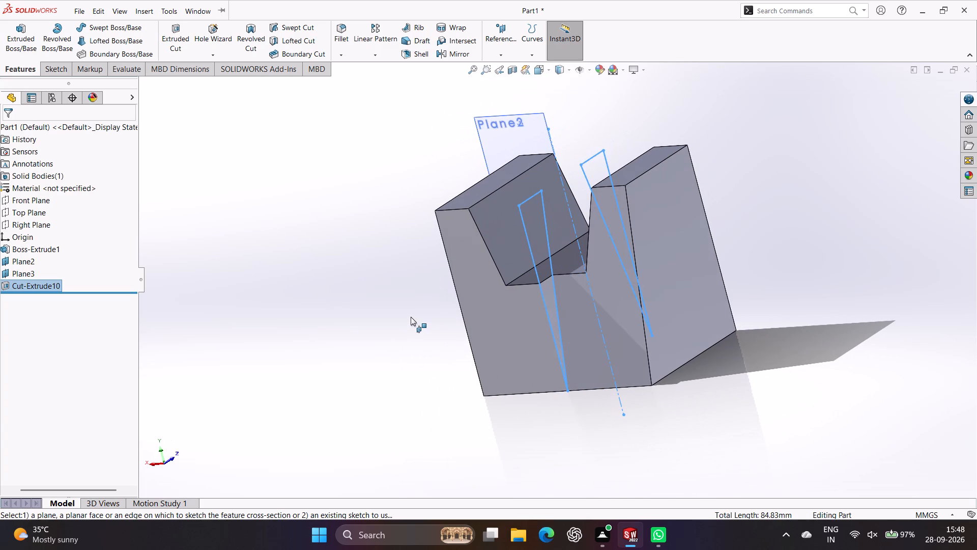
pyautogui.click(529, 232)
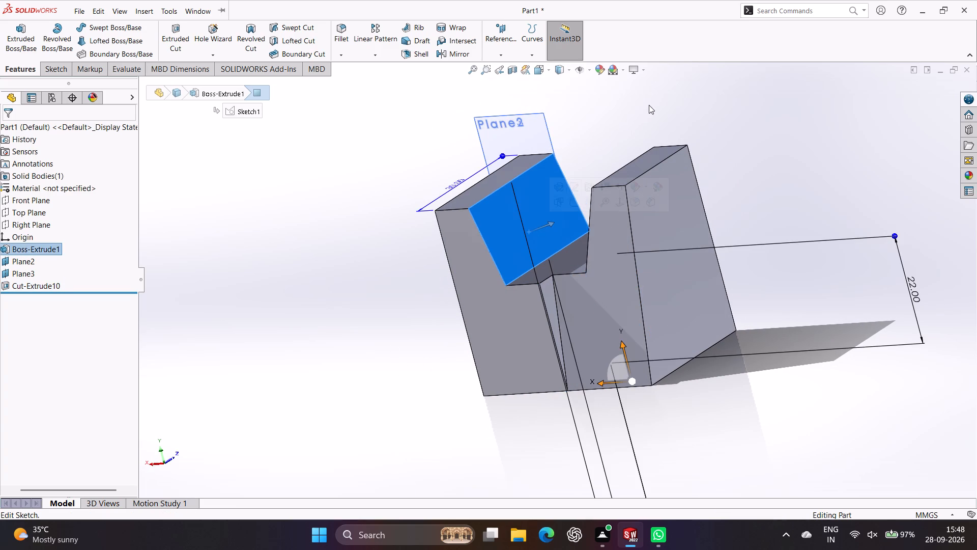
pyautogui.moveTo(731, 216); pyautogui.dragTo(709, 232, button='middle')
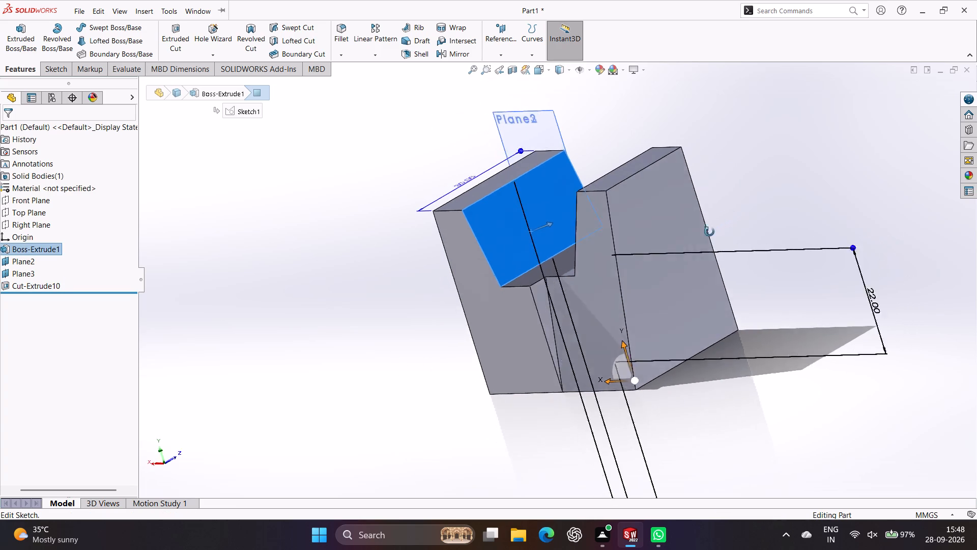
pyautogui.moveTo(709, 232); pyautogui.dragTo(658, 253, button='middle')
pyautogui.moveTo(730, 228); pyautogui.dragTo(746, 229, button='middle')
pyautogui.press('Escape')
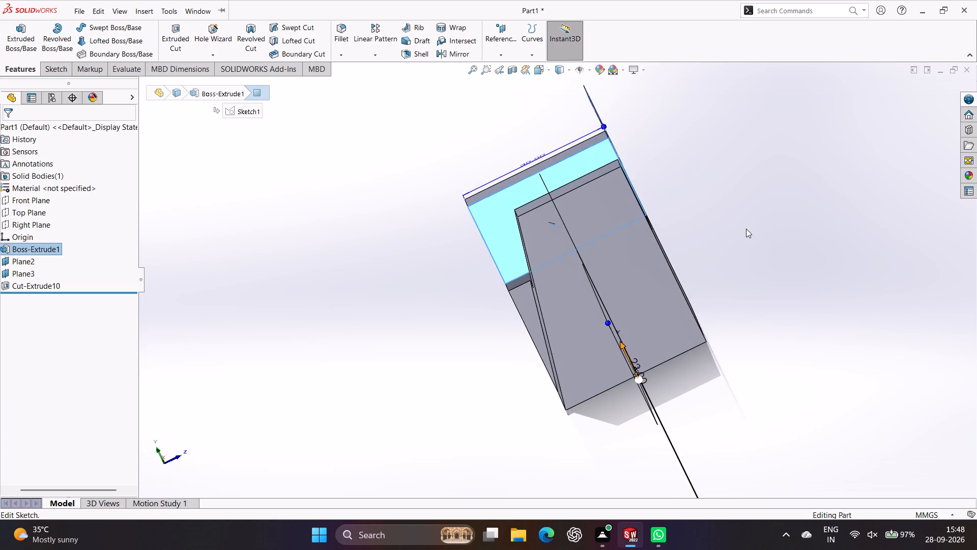
# Undo the Blind triangular cut on the -Z side, returning to the mirrored triangle sketch, and exit that sketch.
pyautogui.middleClick(752, 249)
pyautogui.hotkey('ctrl', 'z')
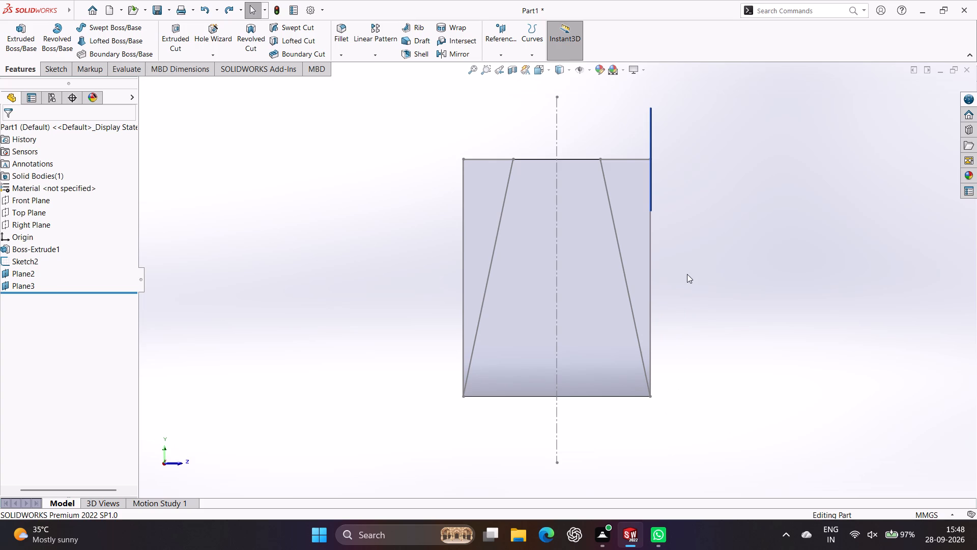
pyautogui.moveTo(719, 323); pyautogui.dragTo(596, 350, button='middle')
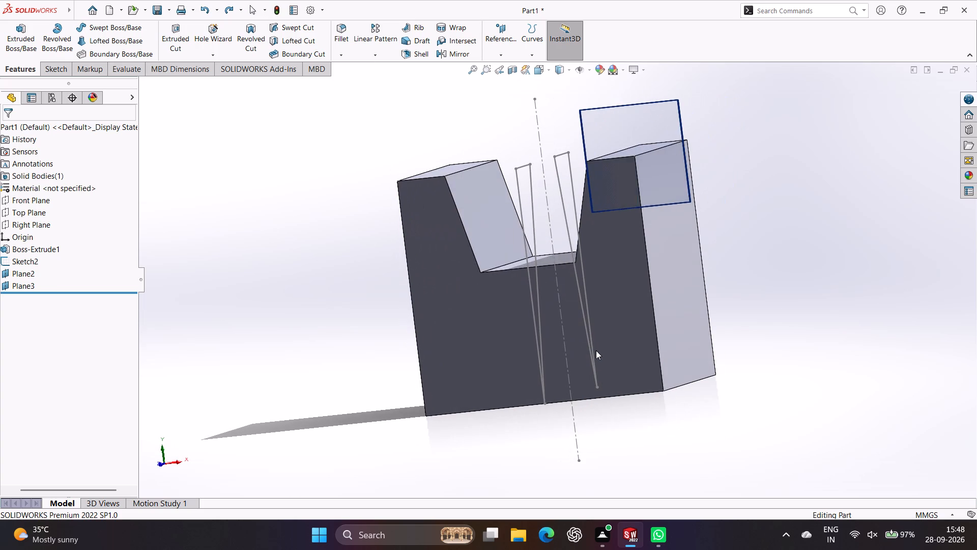
pyautogui.moveTo(326, 341); pyautogui.dragTo(388, 365, button='middle')
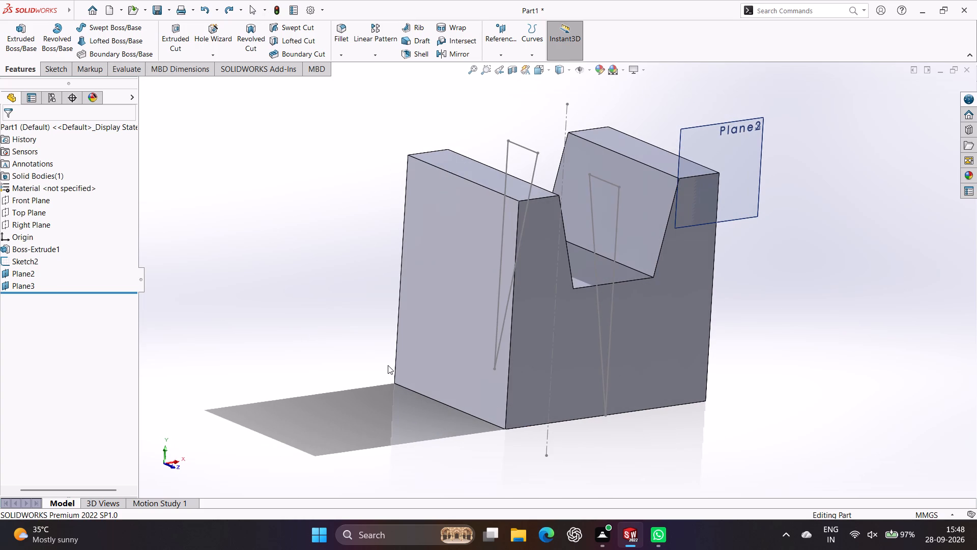
pyautogui.hotkey('ctrl', 'z')
pyautogui.hotkey('ctrl', 'z')
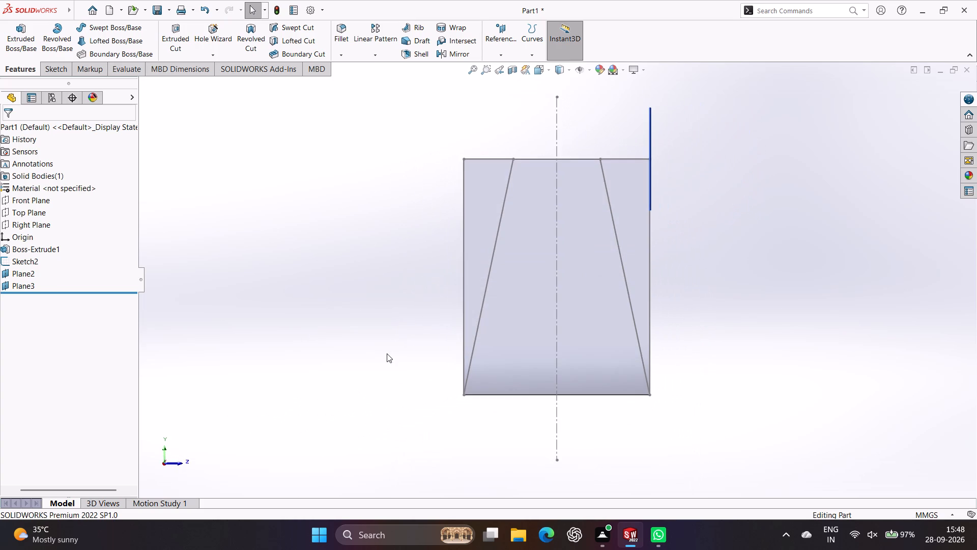
pyautogui.moveTo(448, 360); pyautogui.dragTo(518, 397, button='middle')
pyautogui.hotkey('ctrl', 'z')
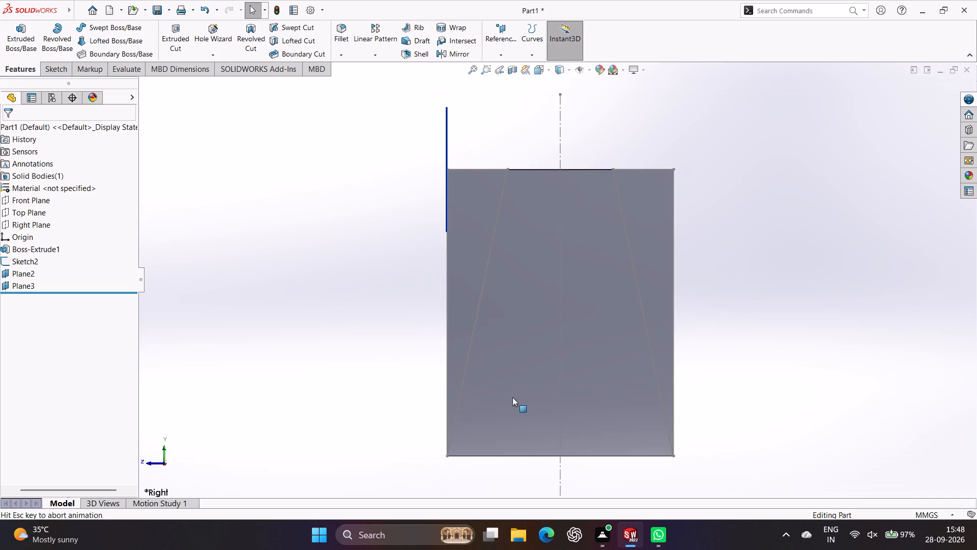
pyautogui.hotkey('ctrl', 'z')
pyautogui.moveTo(370, 363); pyautogui.dragTo(479, 395, button='middle')
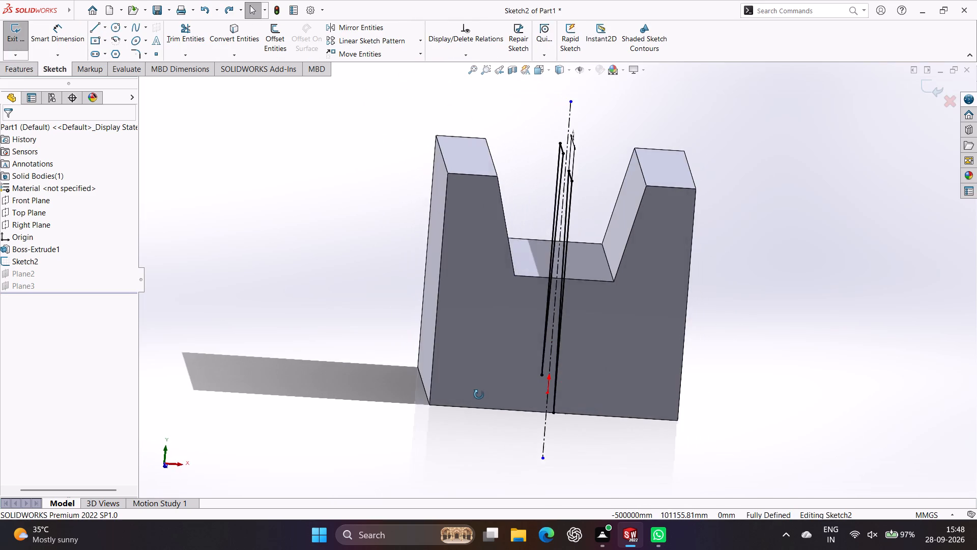
pyautogui.moveTo(479, 395); pyautogui.dragTo(437, 390, button='middle')
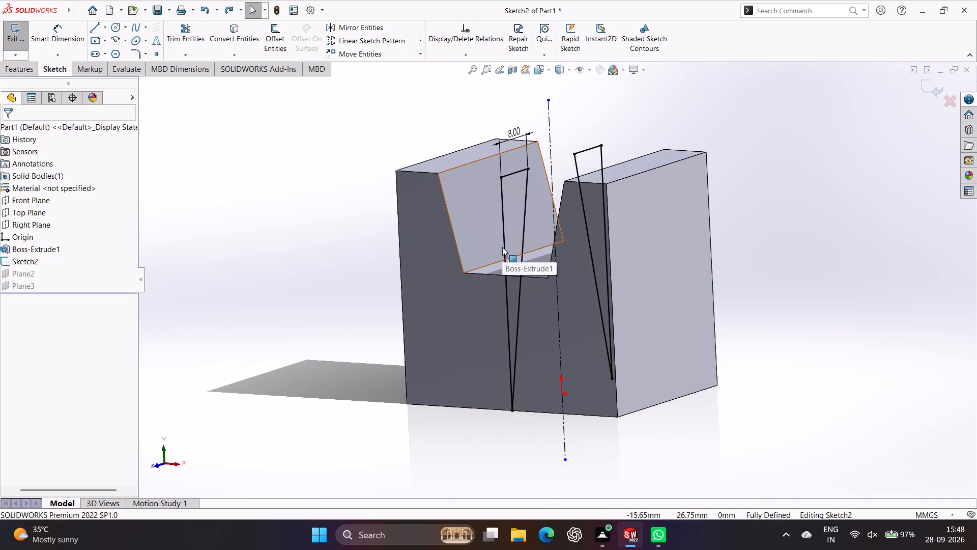
pyautogui.click(503, 247)
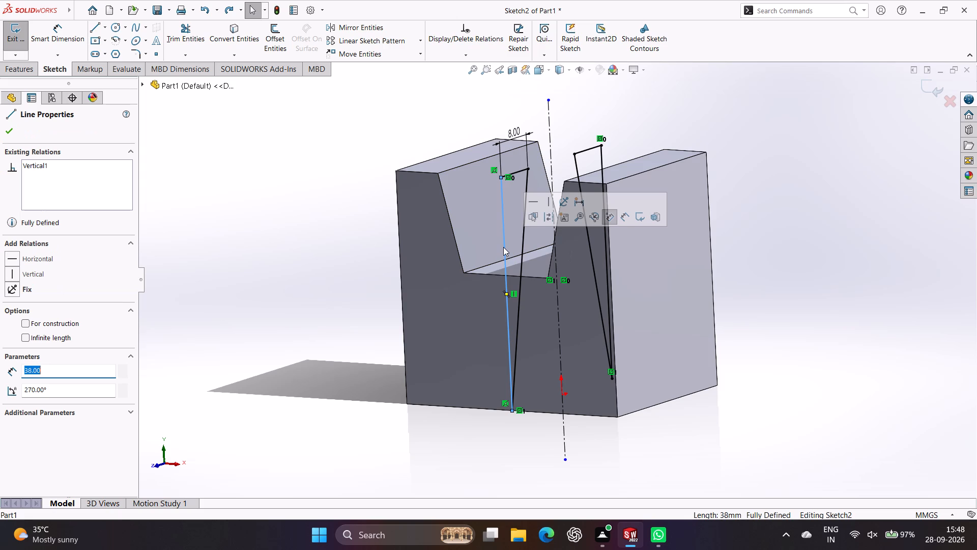
pyautogui.press('Escape')
pyautogui.press('Escape')
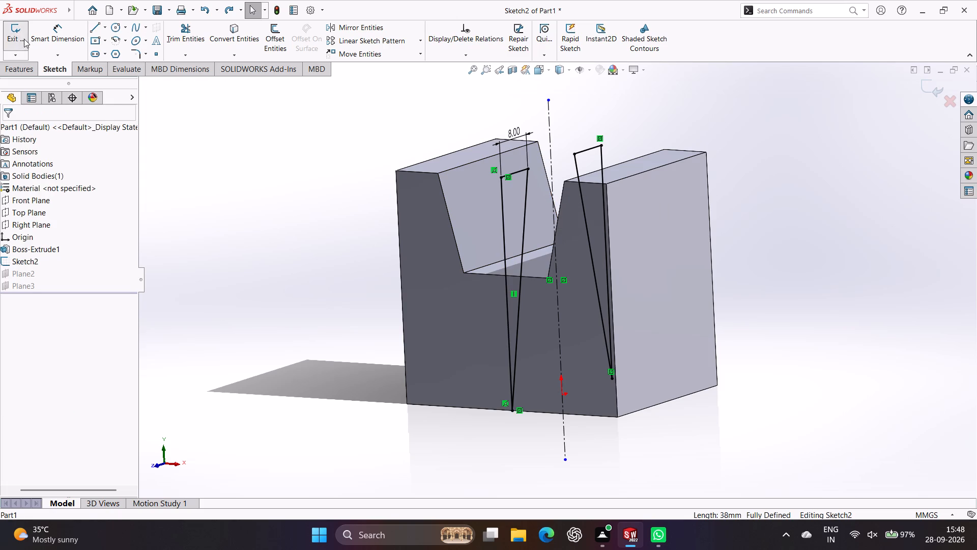
pyautogui.click(16, 37)
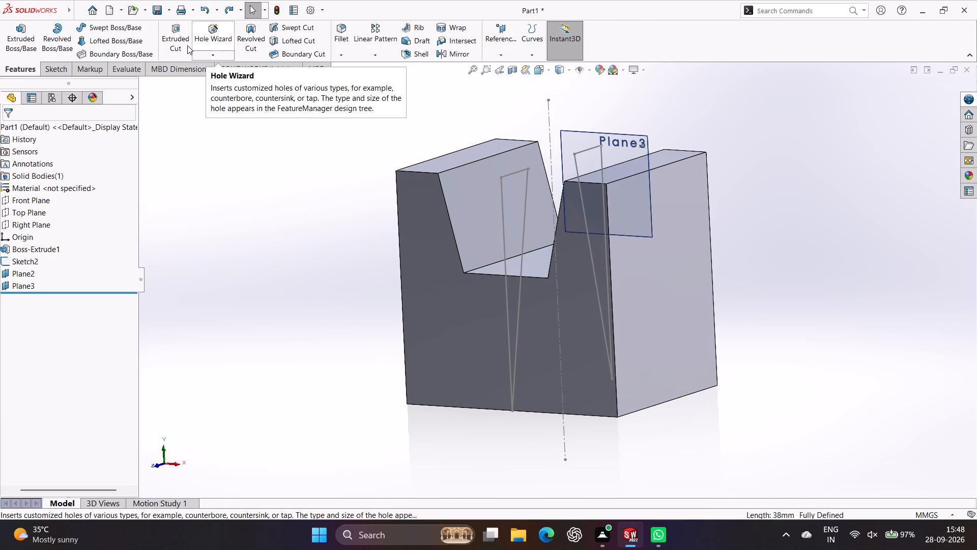
# Create an Extruded Cut from the +Z side triangle contour, with a Mid Plane end condition and 40 mm depth.
pyautogui.click(177, 43)
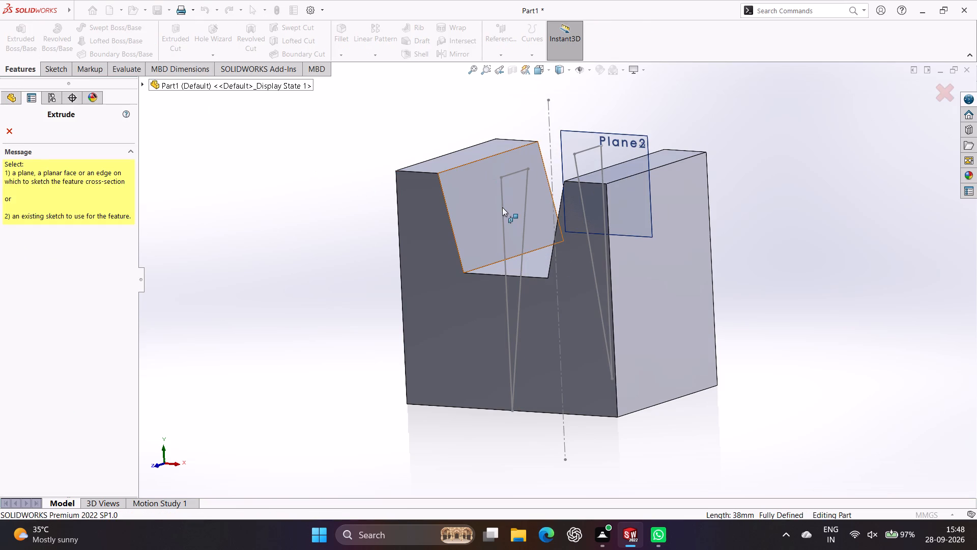
pyautogui.click(501, 208)
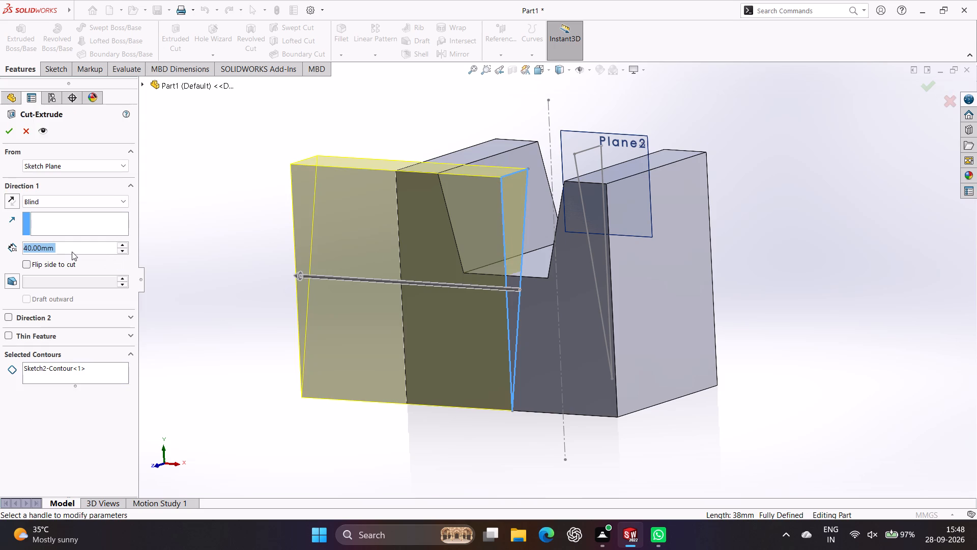
pyautogui.click(61, 200)
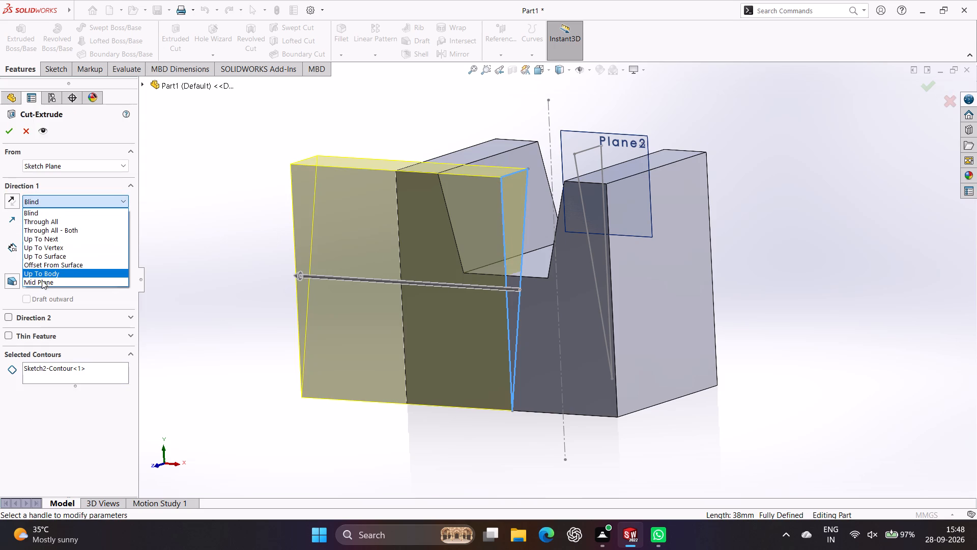
pyautogui.click(41, 286)
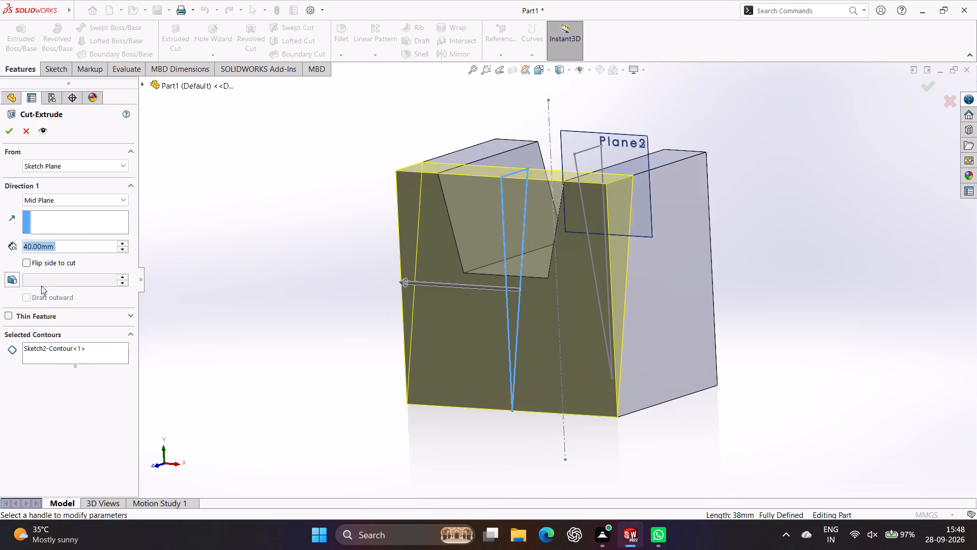
pyautogui.press('Return')
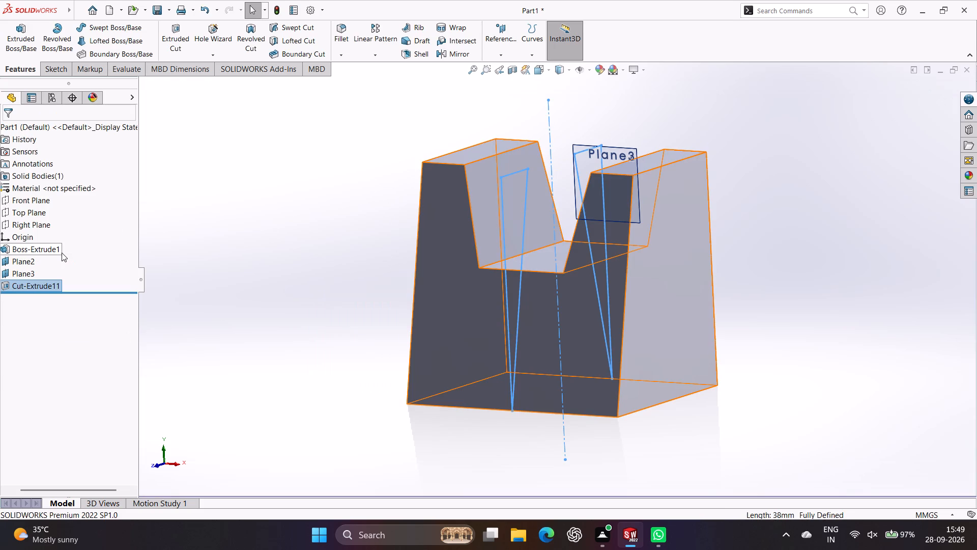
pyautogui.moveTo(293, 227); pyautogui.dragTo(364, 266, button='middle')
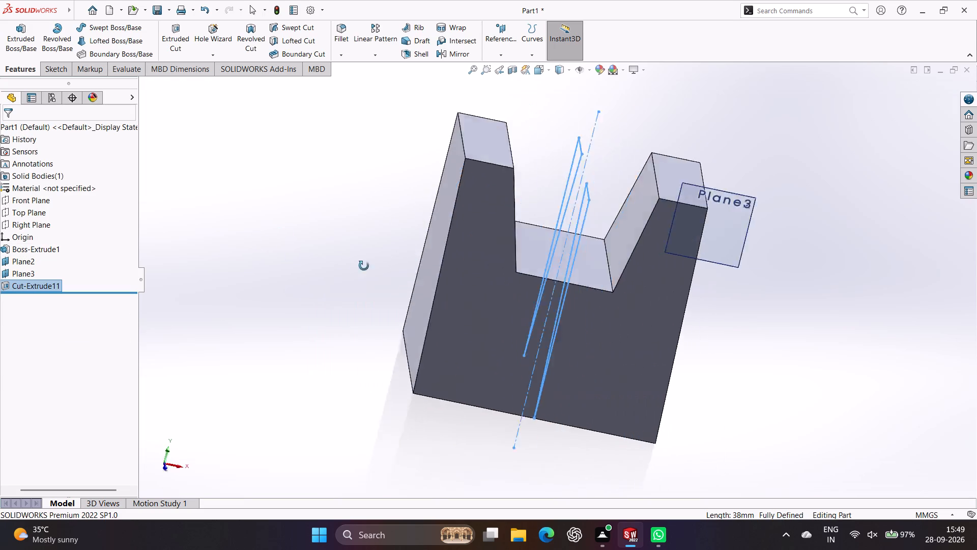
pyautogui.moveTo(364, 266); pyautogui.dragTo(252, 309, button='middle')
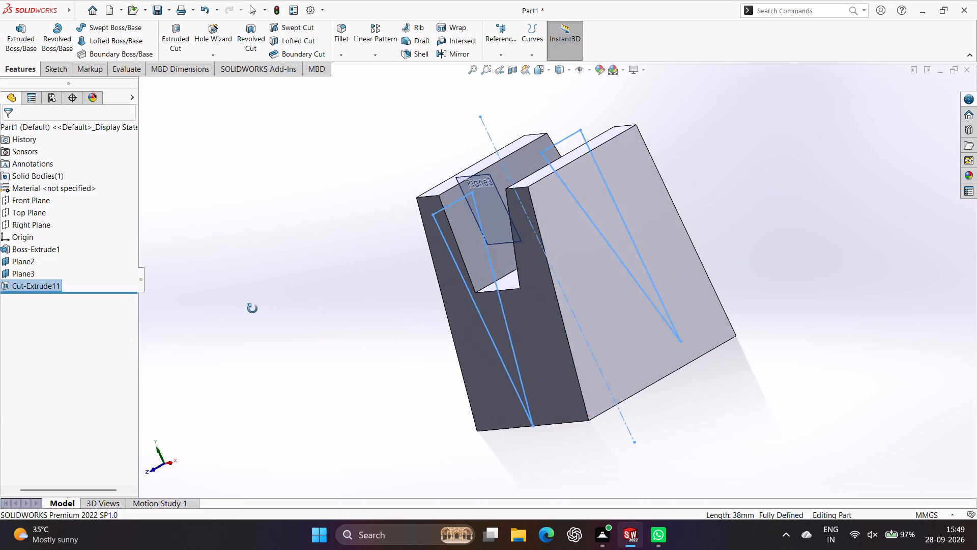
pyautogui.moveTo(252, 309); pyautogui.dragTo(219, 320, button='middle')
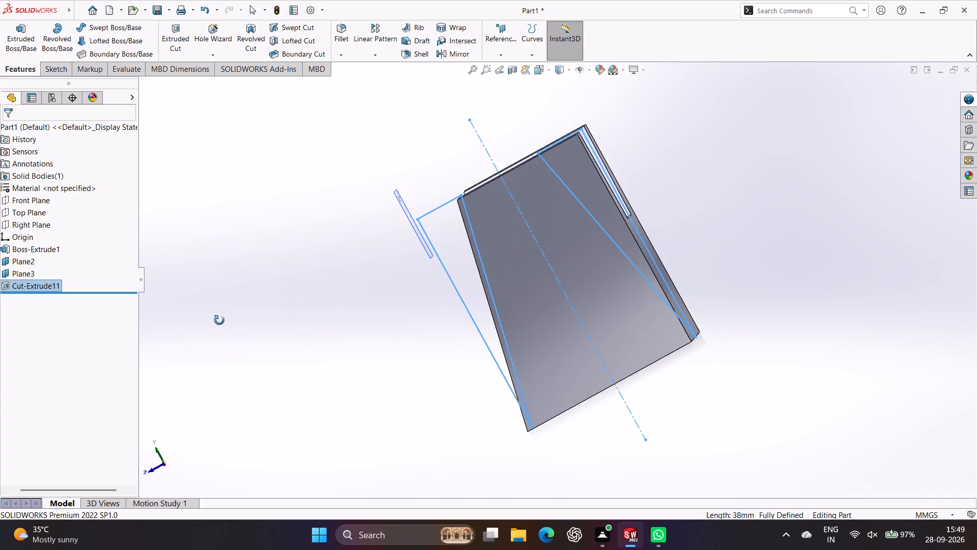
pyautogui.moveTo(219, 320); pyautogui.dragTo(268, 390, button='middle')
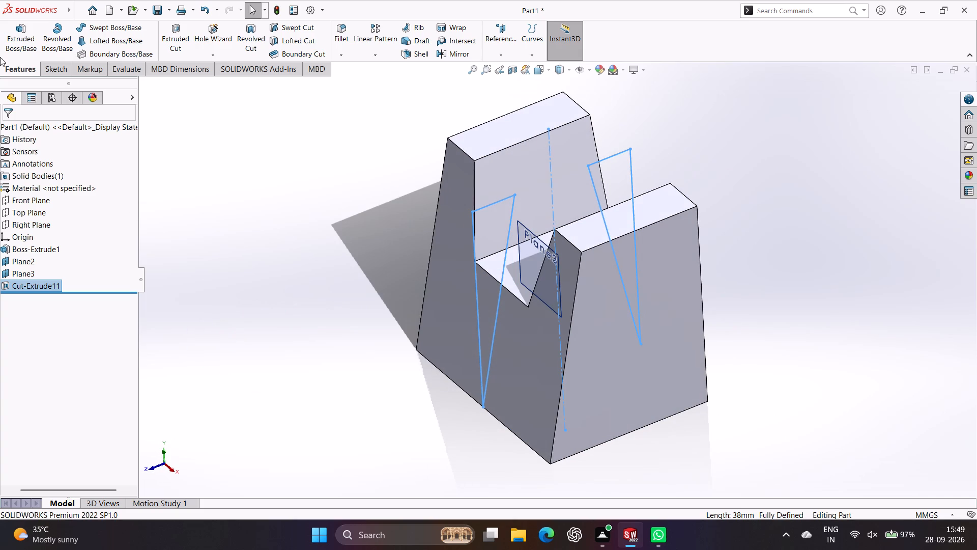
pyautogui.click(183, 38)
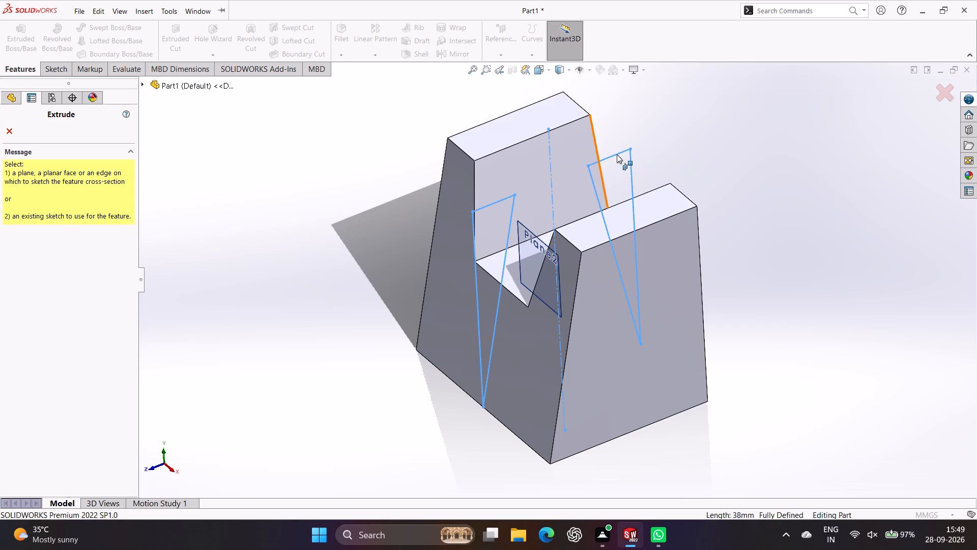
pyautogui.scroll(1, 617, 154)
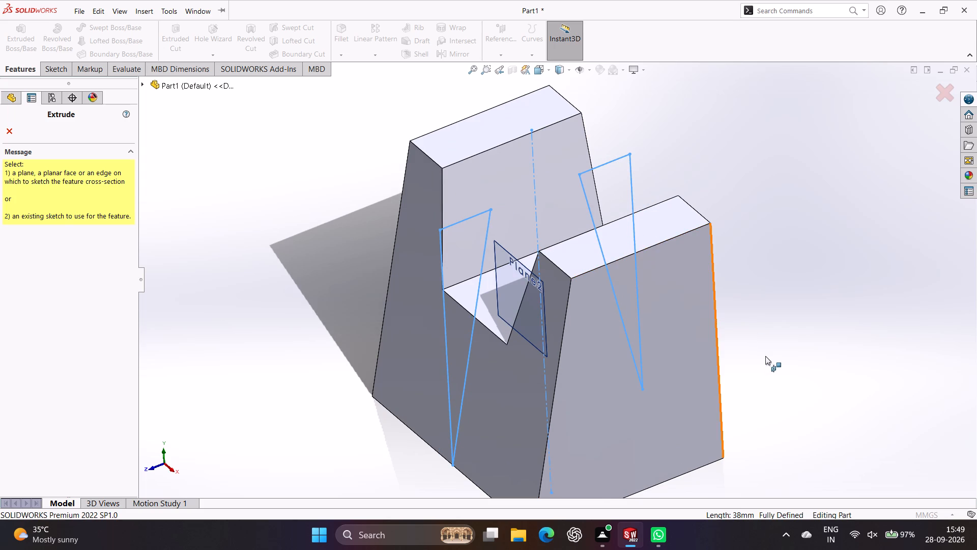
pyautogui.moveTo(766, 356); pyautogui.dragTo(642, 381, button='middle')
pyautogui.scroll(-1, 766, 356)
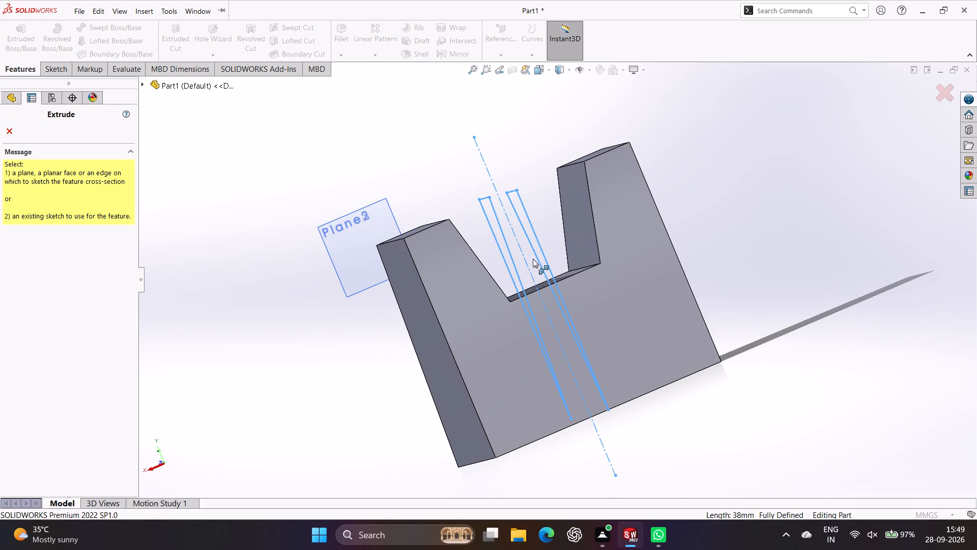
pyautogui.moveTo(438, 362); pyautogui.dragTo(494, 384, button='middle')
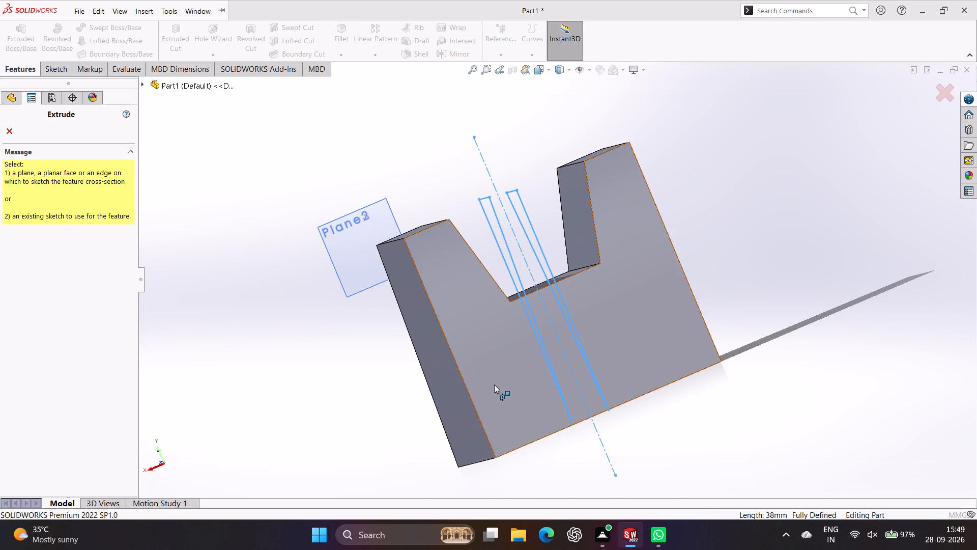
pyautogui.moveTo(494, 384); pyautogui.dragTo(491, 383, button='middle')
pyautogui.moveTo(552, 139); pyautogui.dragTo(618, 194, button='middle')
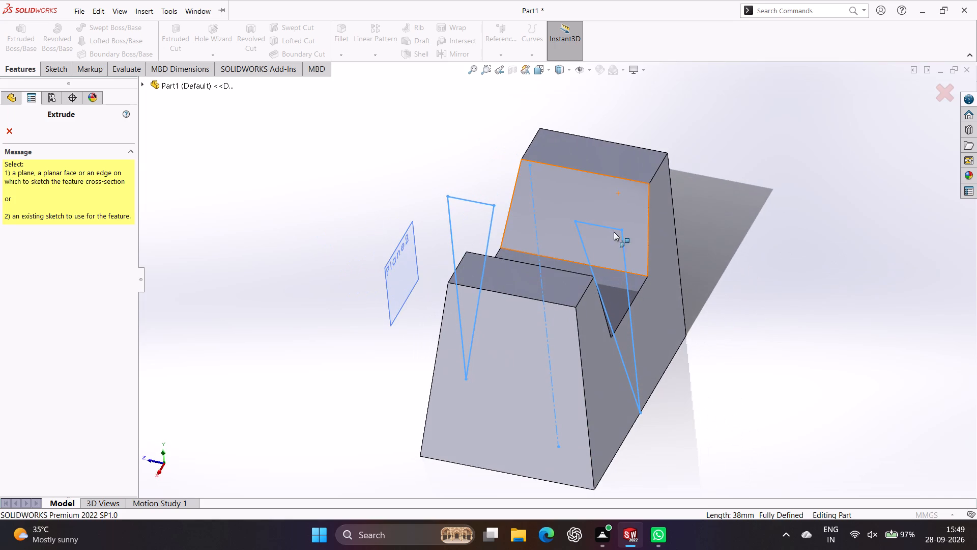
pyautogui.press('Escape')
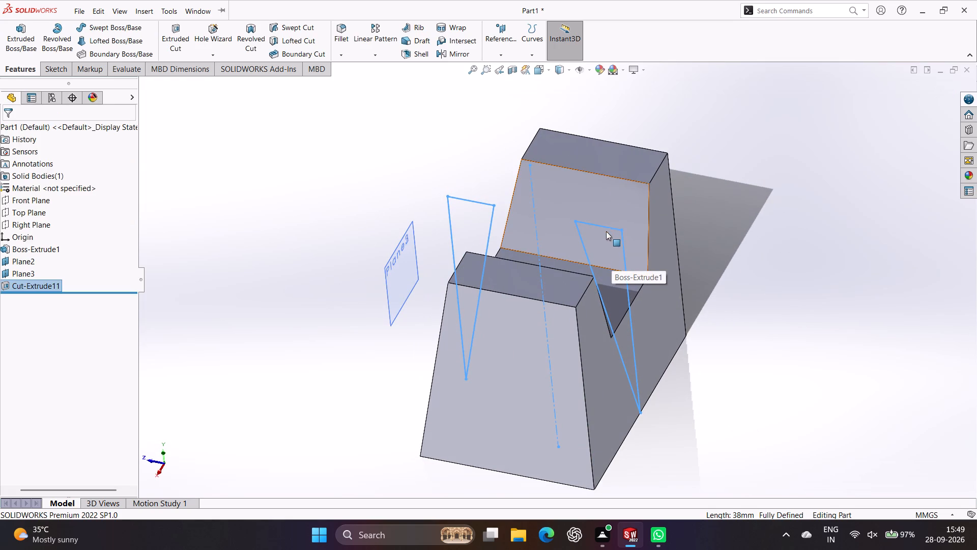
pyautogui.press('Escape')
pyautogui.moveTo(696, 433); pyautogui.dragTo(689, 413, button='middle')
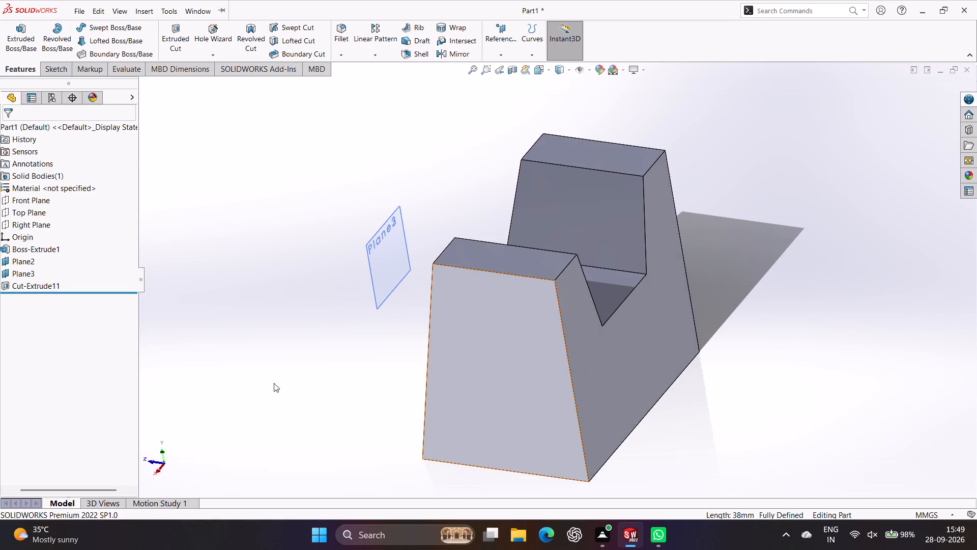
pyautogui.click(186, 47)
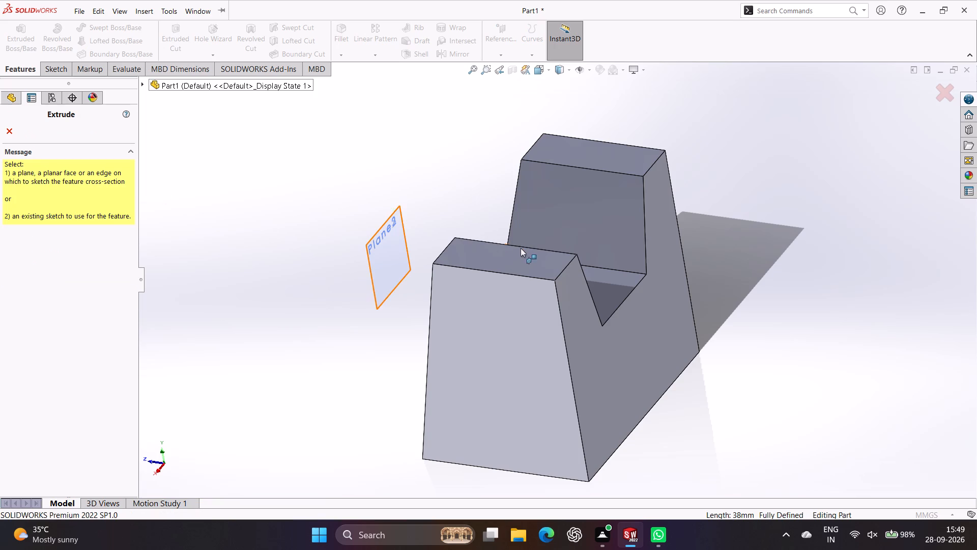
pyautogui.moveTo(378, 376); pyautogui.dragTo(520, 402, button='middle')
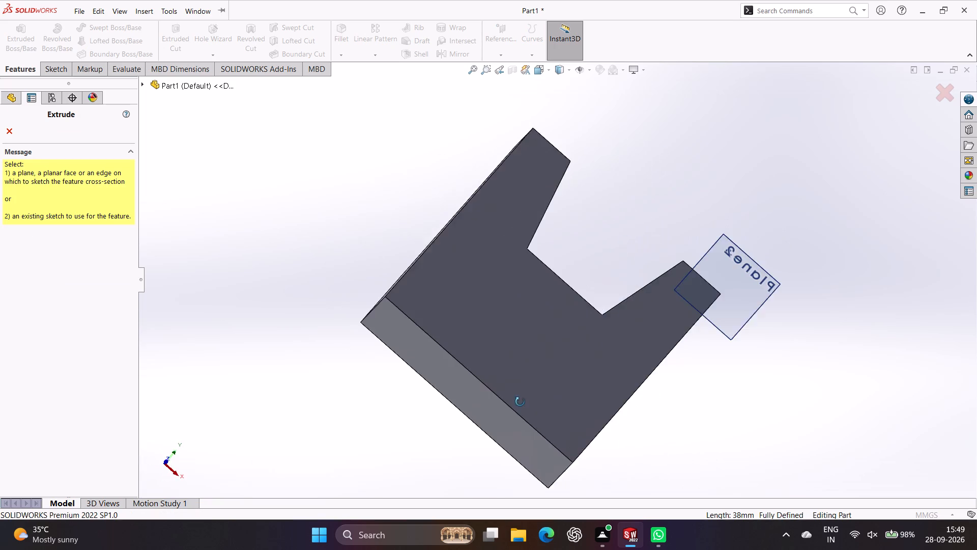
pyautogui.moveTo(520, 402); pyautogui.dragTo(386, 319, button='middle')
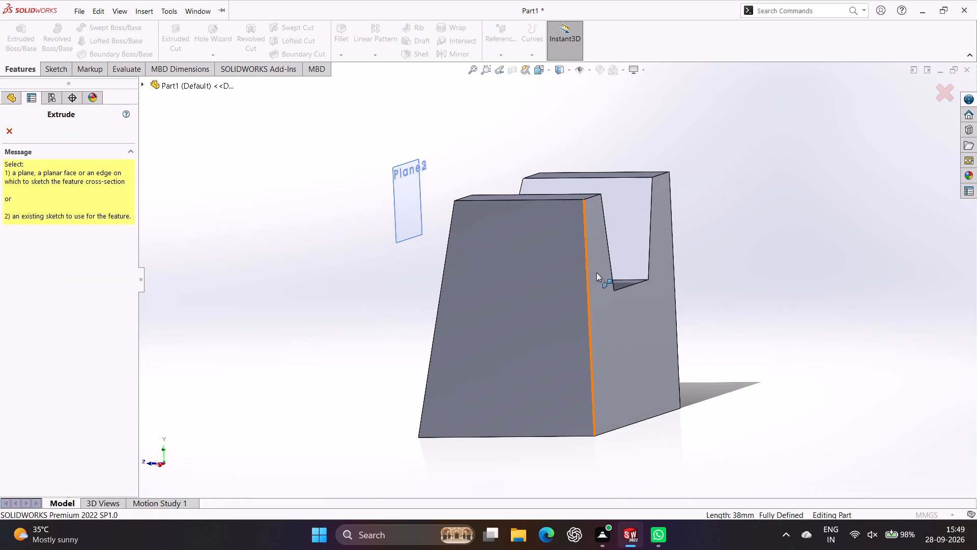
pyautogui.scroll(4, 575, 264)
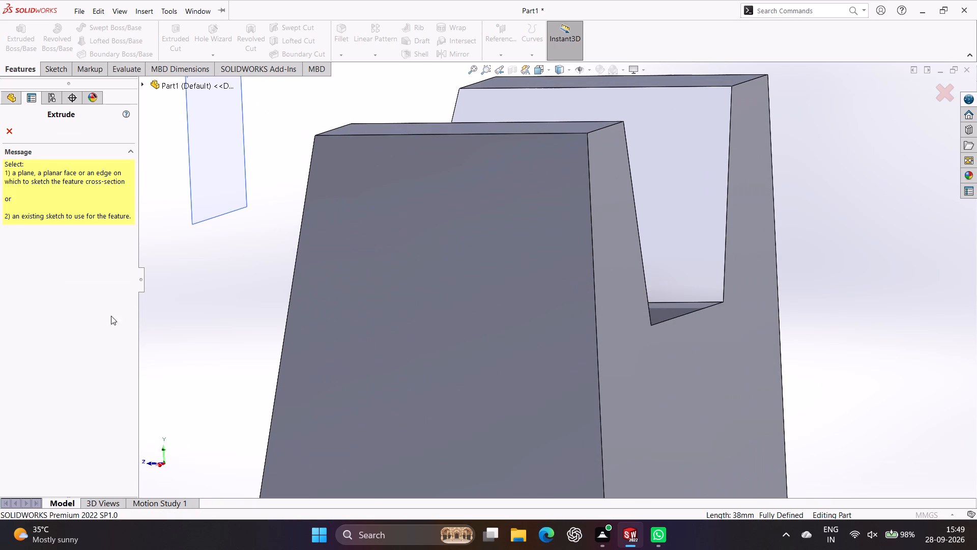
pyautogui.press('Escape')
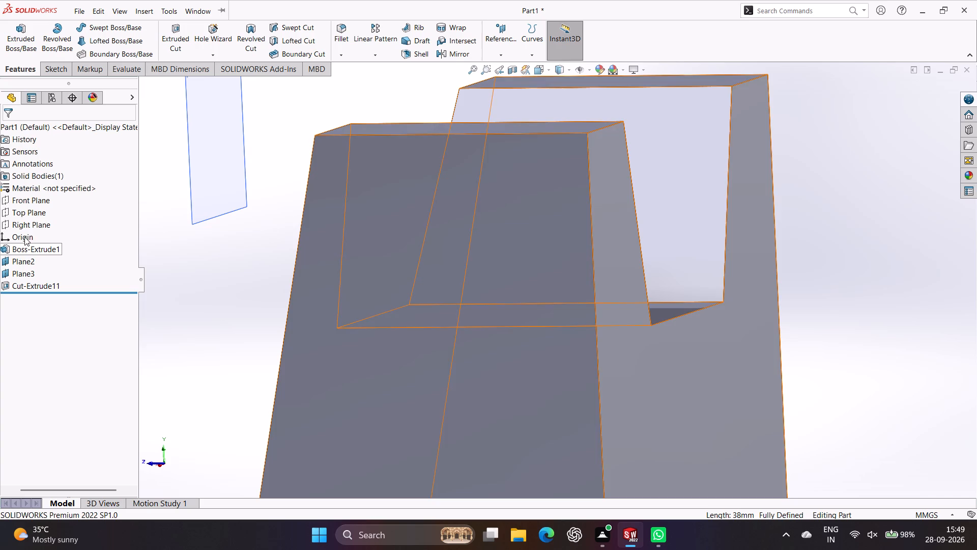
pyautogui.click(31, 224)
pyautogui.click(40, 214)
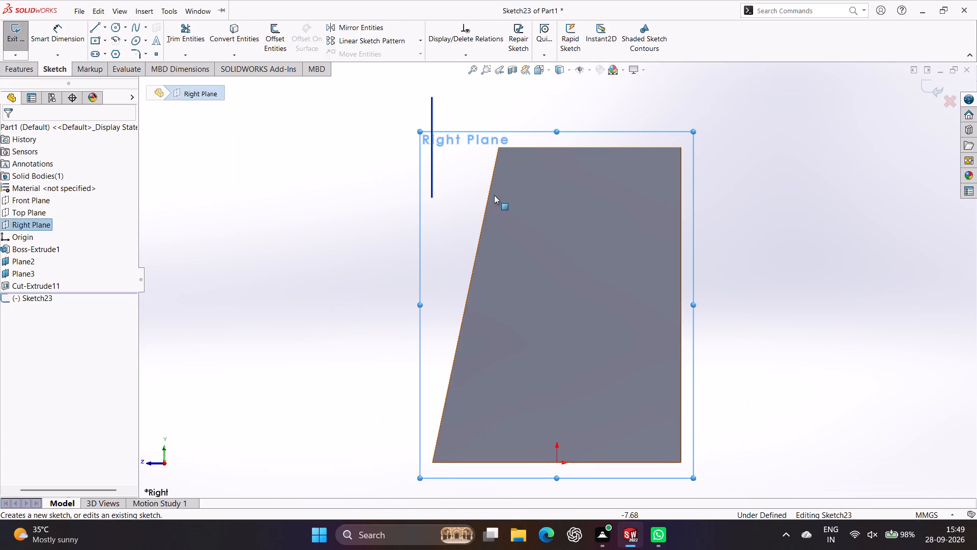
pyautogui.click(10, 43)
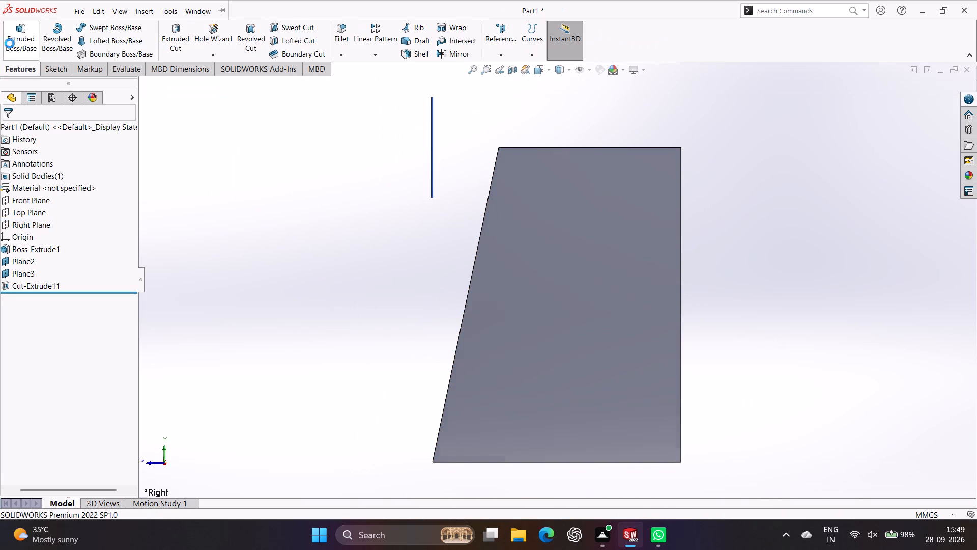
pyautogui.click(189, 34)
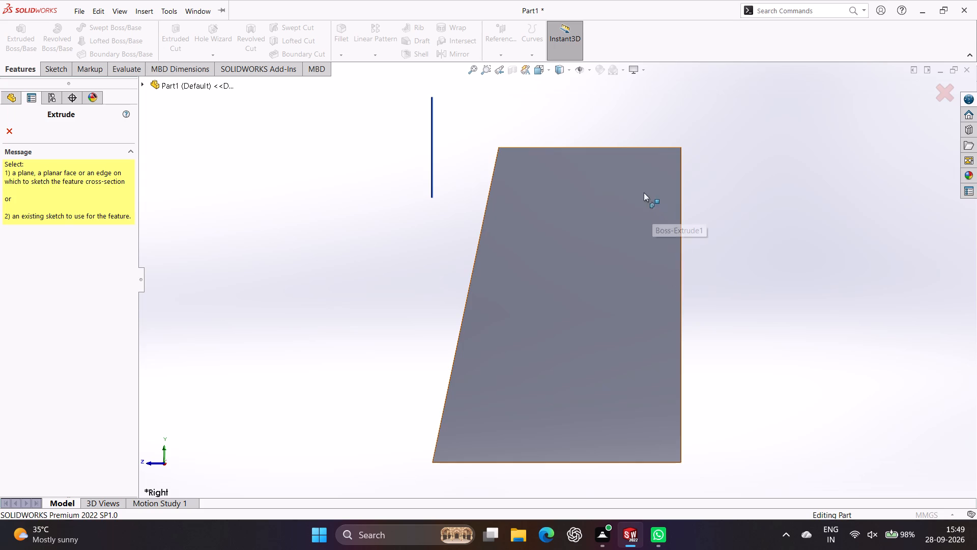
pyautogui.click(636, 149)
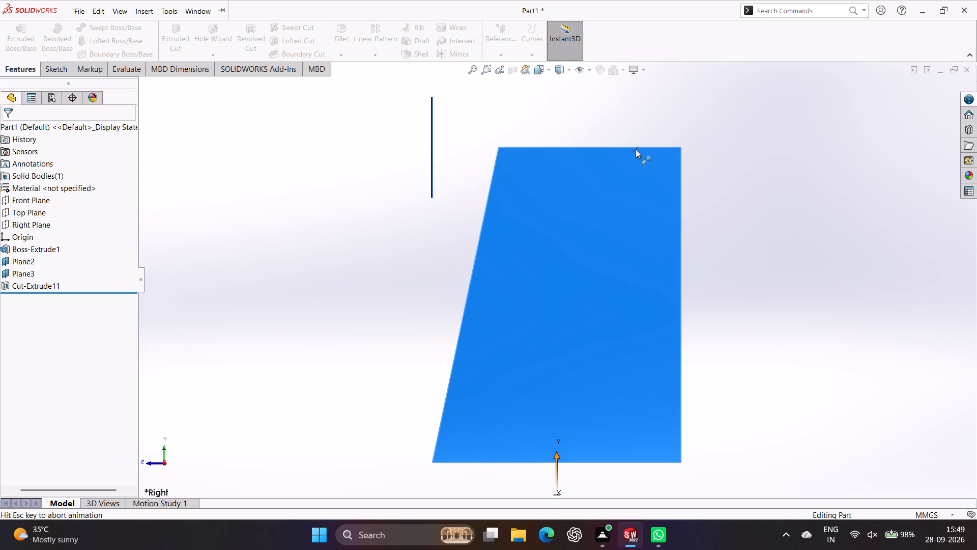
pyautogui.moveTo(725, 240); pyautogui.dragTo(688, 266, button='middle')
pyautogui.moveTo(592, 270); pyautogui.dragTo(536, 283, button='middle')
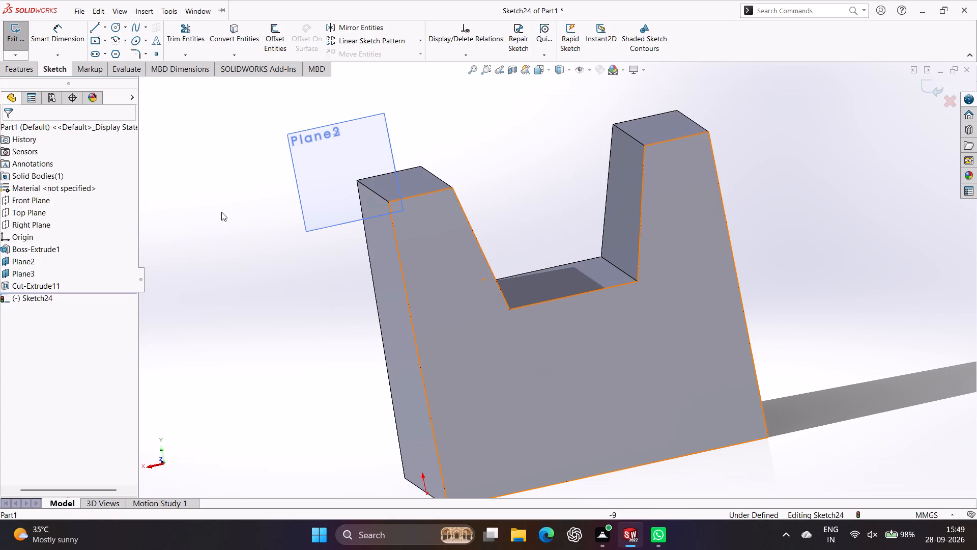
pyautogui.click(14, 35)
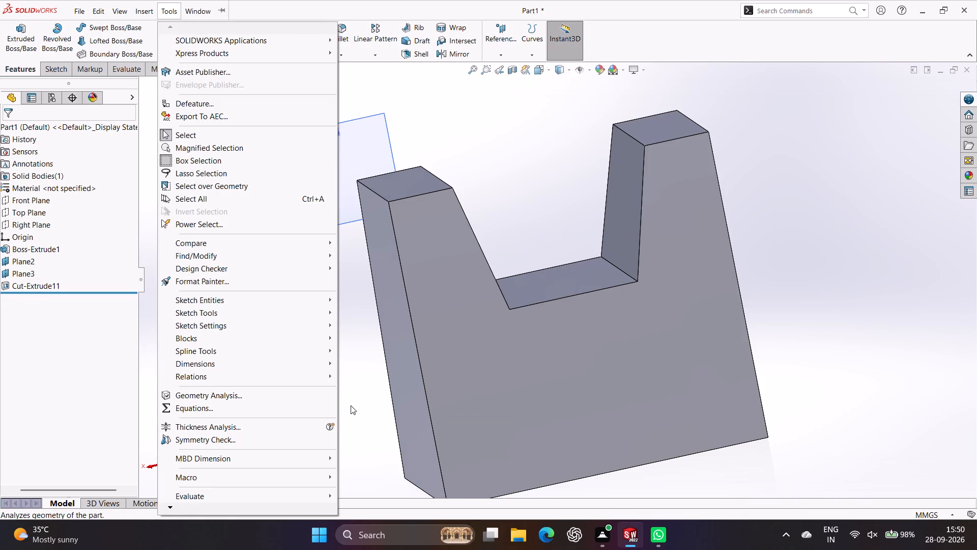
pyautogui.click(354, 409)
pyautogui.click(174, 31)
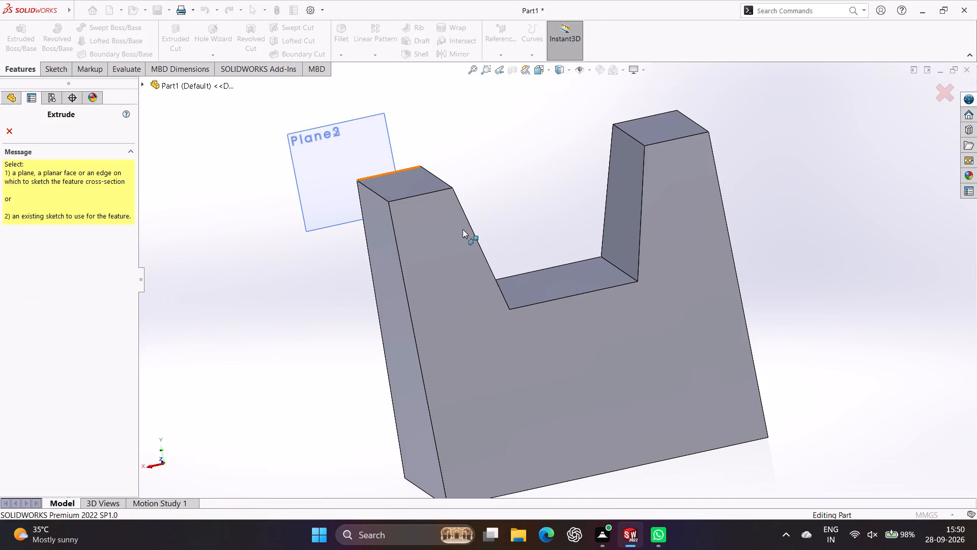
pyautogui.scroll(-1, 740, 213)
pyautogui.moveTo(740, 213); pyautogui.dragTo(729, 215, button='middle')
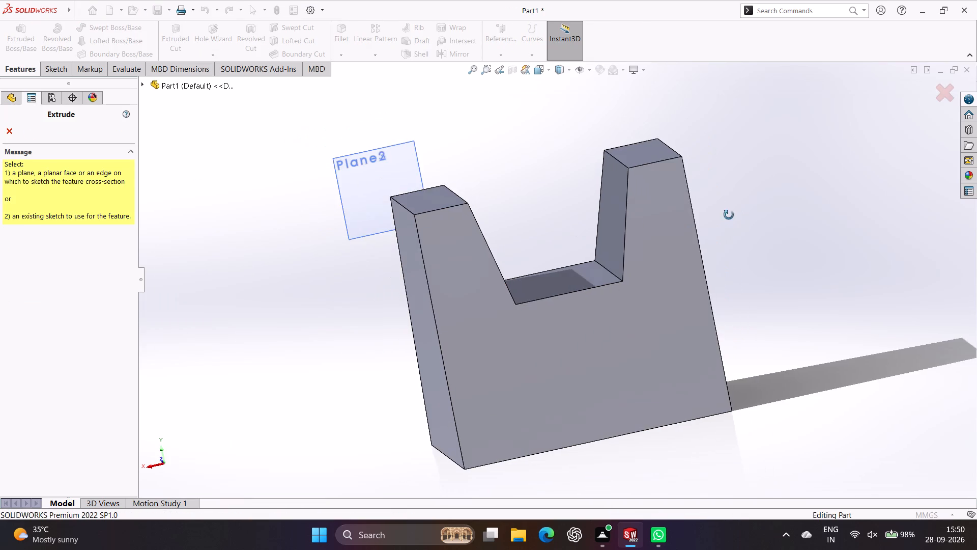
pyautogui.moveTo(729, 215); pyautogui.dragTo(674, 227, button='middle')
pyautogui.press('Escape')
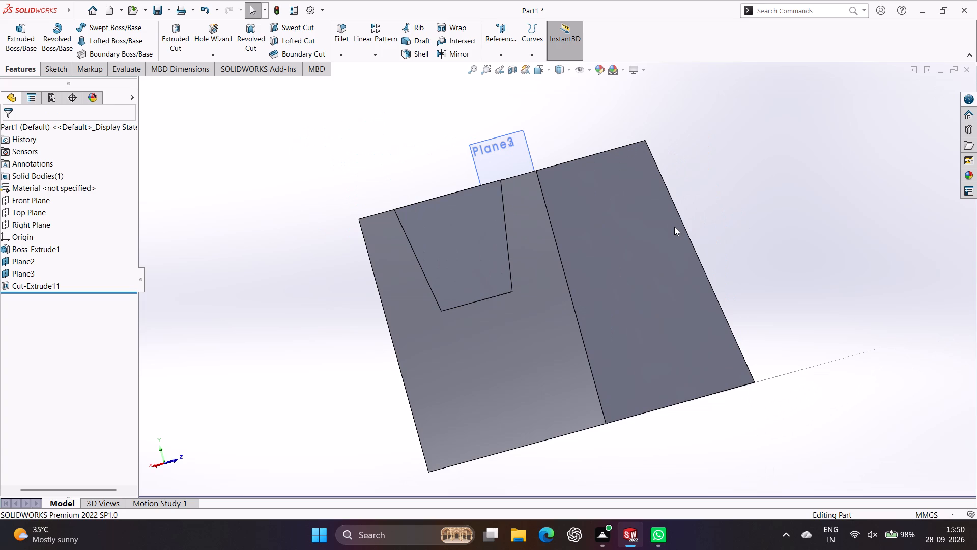
# Undo the Mid Plane triangular cut on the +Z side, returning to the block with the unused mirrored triangle sketch.
pyautogui.hotkey('ctrl', 'z')
pyautogui.hotkey('ctrl', 'z')
pyautogui.hotkey('ctrl', 'z')
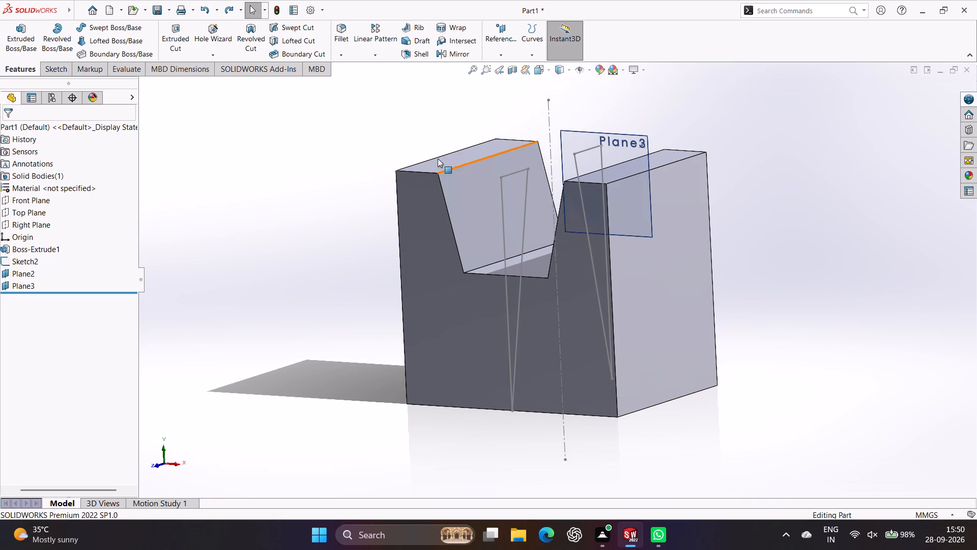
# Start a new Extruded Cut for the mirrored triangle sketch.
pyautogui.click(183, 39)
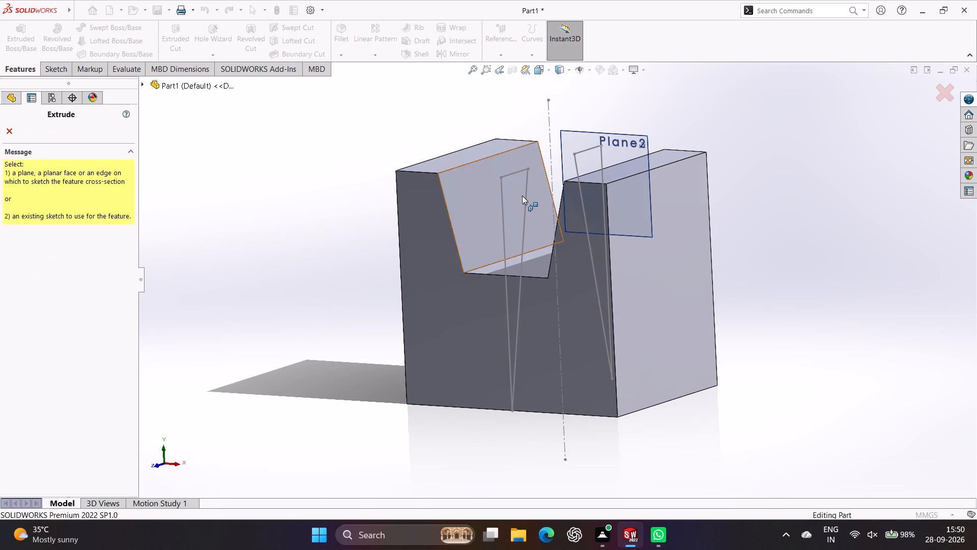
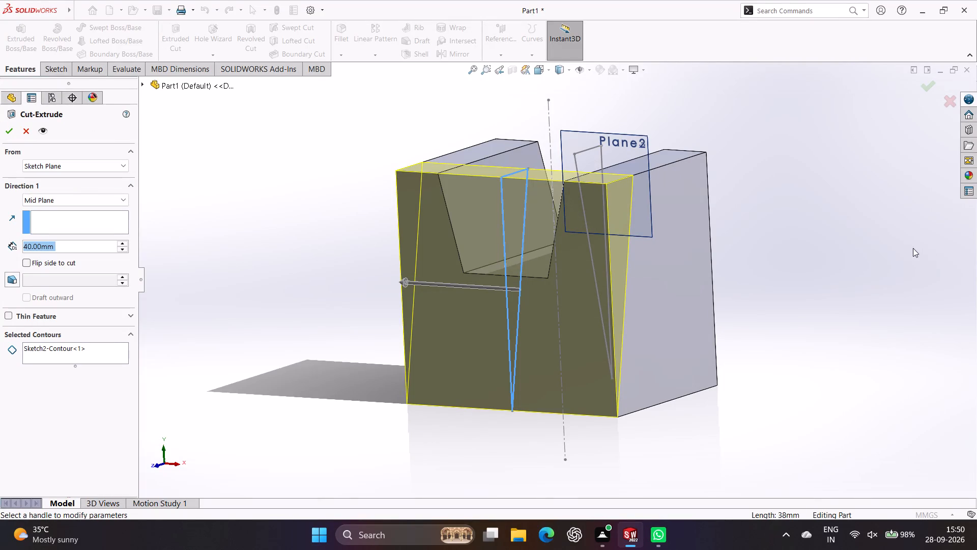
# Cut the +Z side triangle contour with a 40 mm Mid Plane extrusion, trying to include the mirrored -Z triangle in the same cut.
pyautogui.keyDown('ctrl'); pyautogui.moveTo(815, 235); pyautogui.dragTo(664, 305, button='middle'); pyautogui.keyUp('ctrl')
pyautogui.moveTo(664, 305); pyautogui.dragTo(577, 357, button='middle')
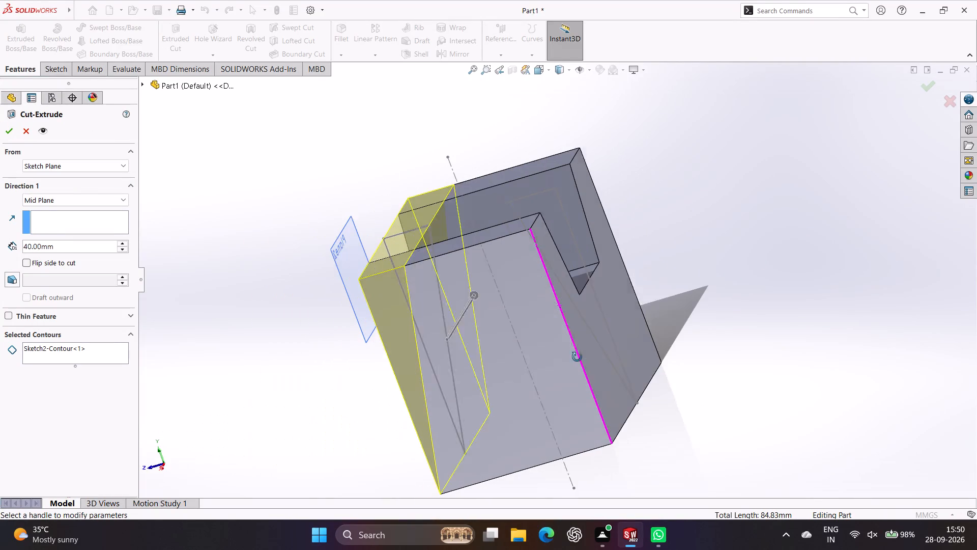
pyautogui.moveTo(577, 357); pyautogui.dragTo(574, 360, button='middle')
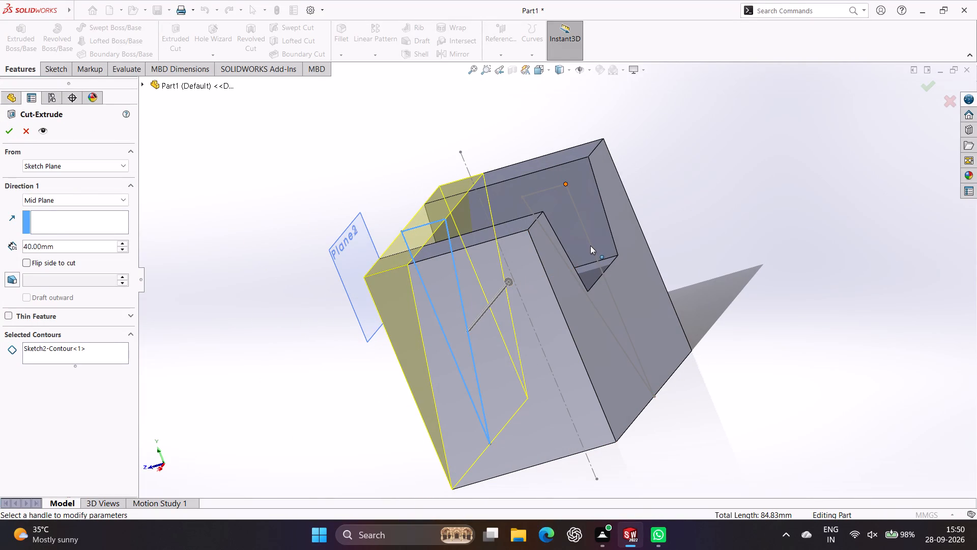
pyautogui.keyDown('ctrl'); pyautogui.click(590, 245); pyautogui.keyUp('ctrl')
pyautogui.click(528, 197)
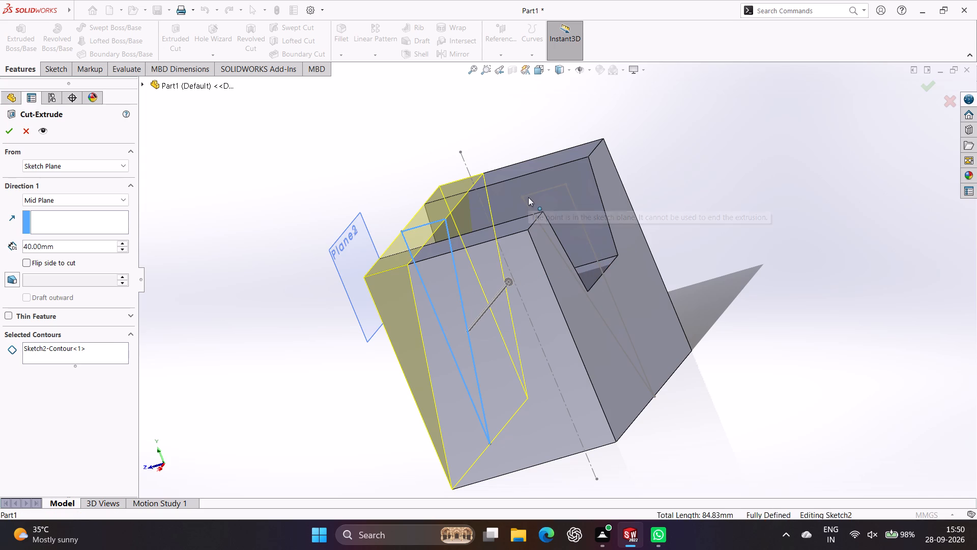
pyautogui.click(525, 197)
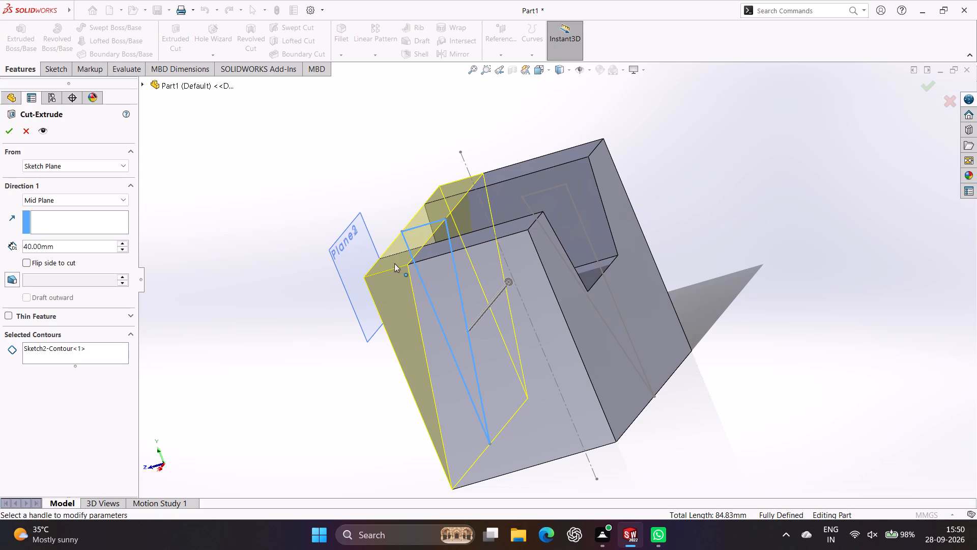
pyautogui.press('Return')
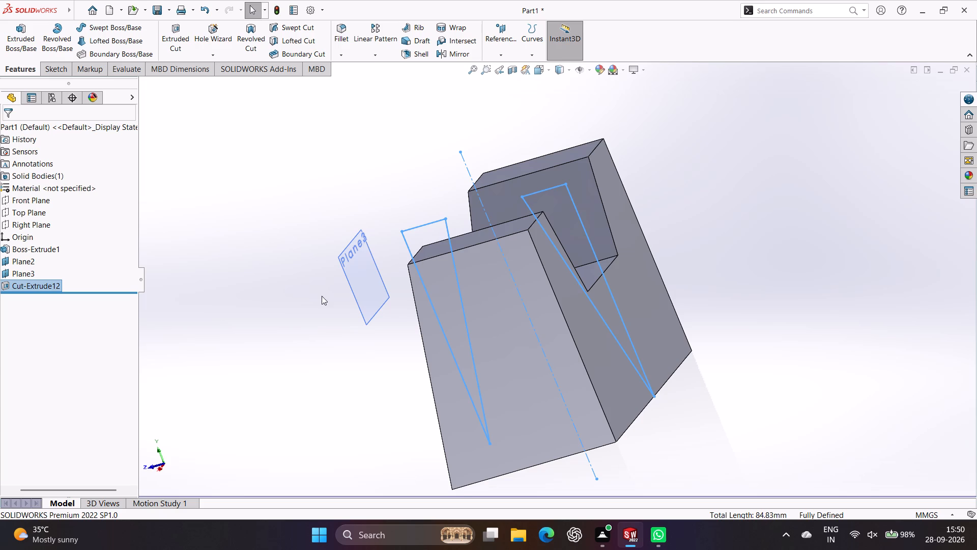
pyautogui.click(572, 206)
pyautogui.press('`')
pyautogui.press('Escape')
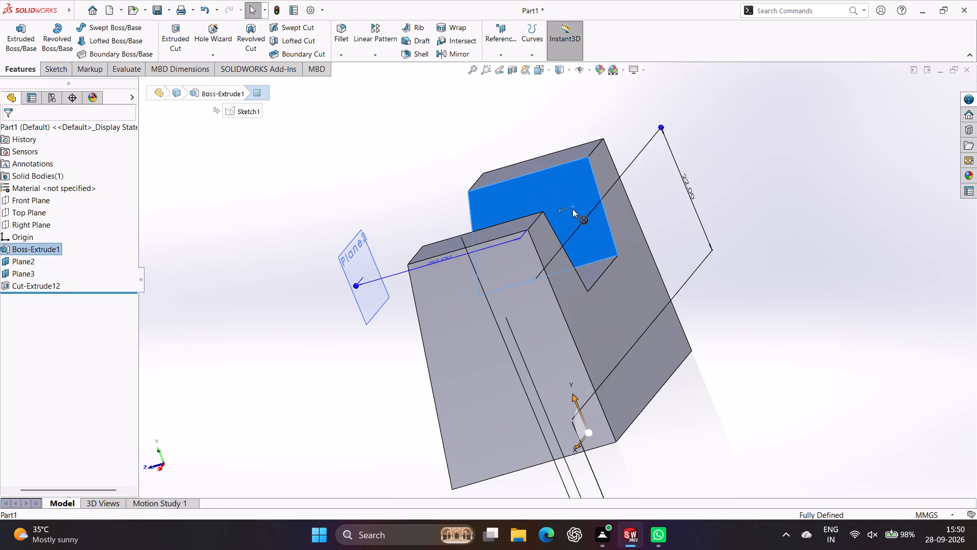
# Hide the reference planes Plane3 and Plane2 around the notched block.
pyautogui.scroll(-1, 755, 360)
pyautogui.moveTo(675, 388); pyautogui.dragTo(681, 389, button='middle')
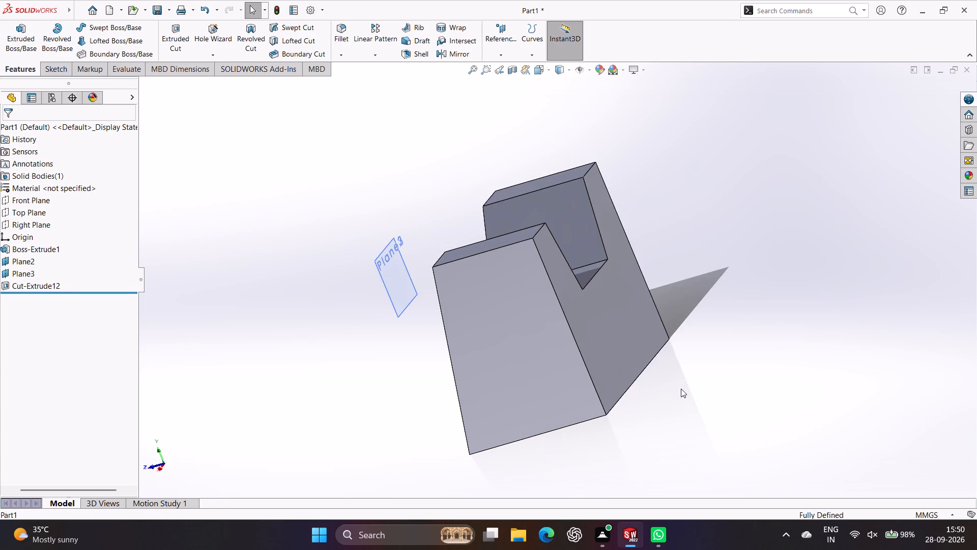
pyautogui.moveTo(681, 389); pyautogui.dragTo(735, 353, button='middle')
pyautogui.click(511, 241)
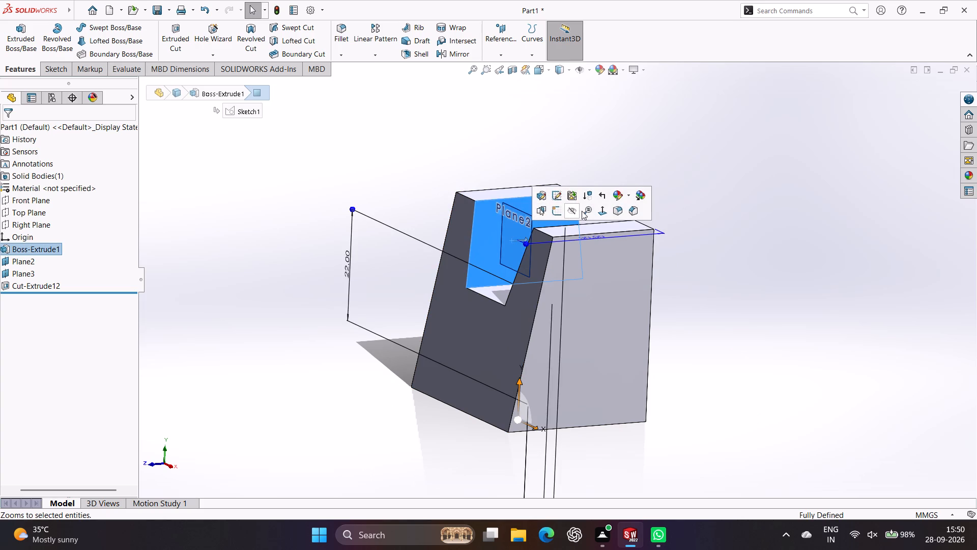
pyautogui.press('Escape')
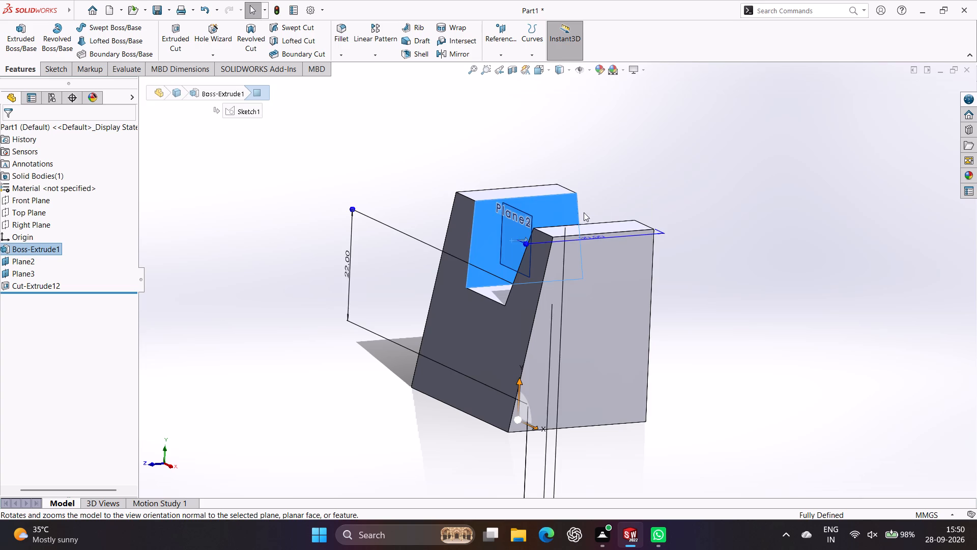
pyautogui.press('Escape')
pyautogui.scroll(3, 549, 230)
pyautogui.scroll(2, 532, 271)
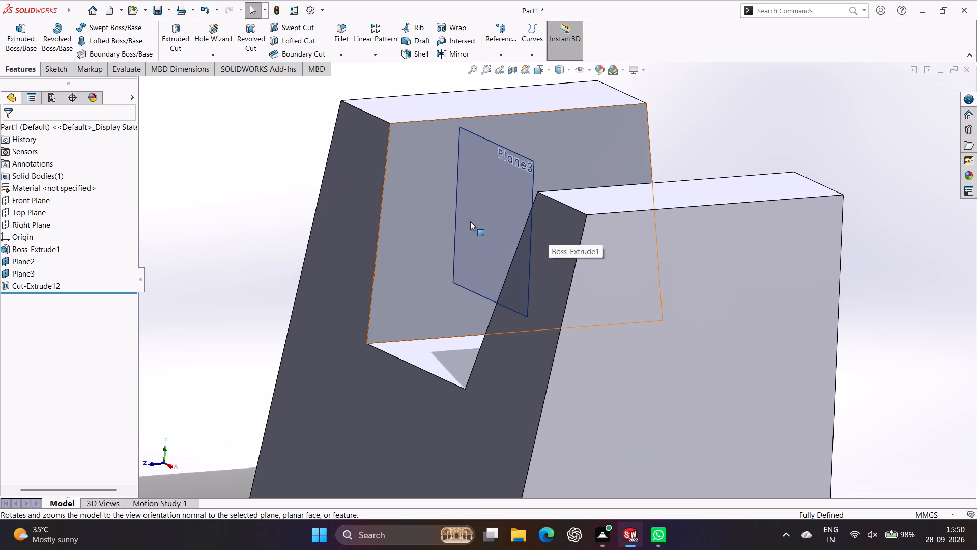
pyautogui.click(457, 196)
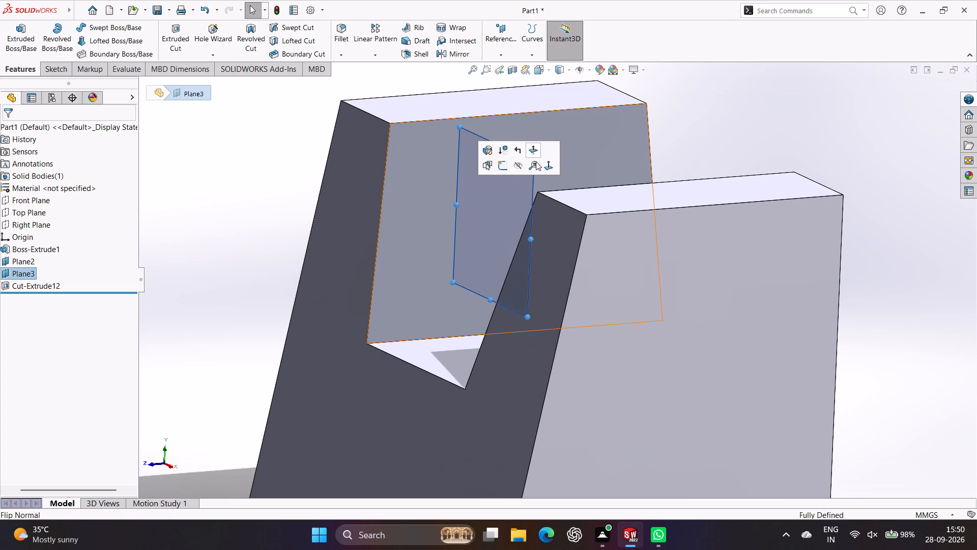
pyautogui.click(518, 167)
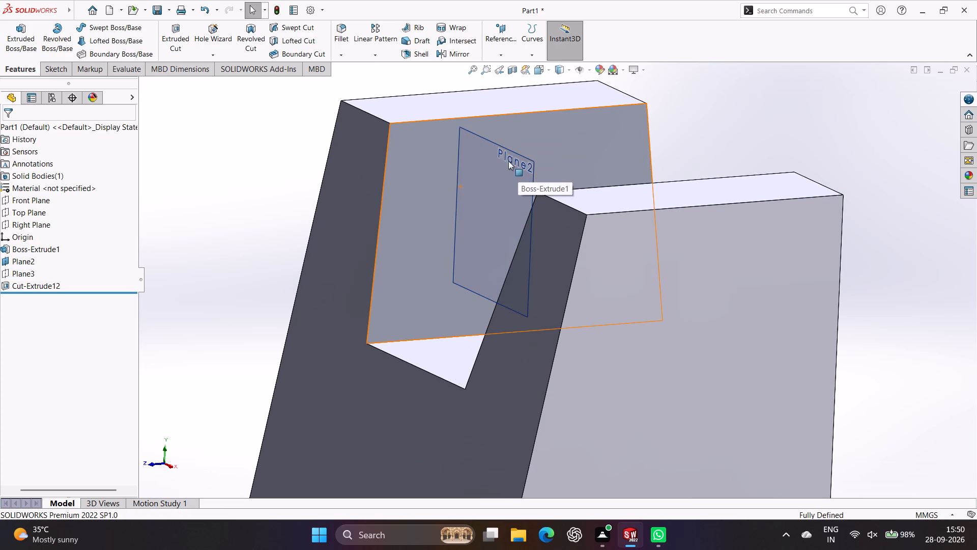
pyautogui.click(497, 143)
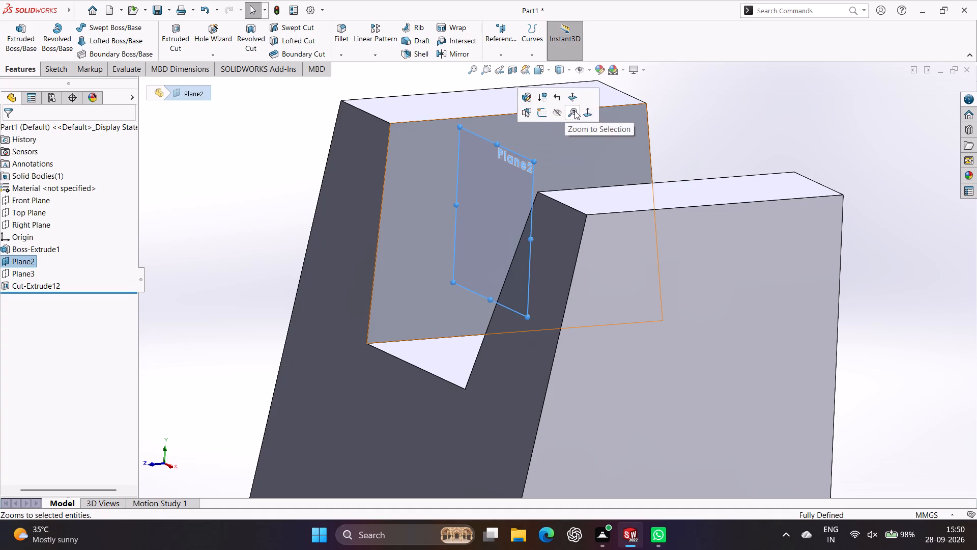
pyautogui.click(562, 113)
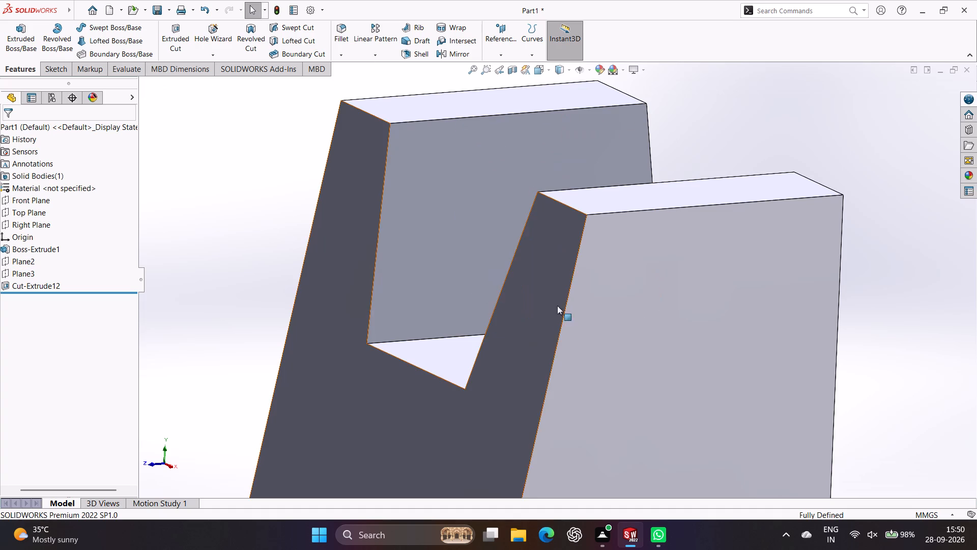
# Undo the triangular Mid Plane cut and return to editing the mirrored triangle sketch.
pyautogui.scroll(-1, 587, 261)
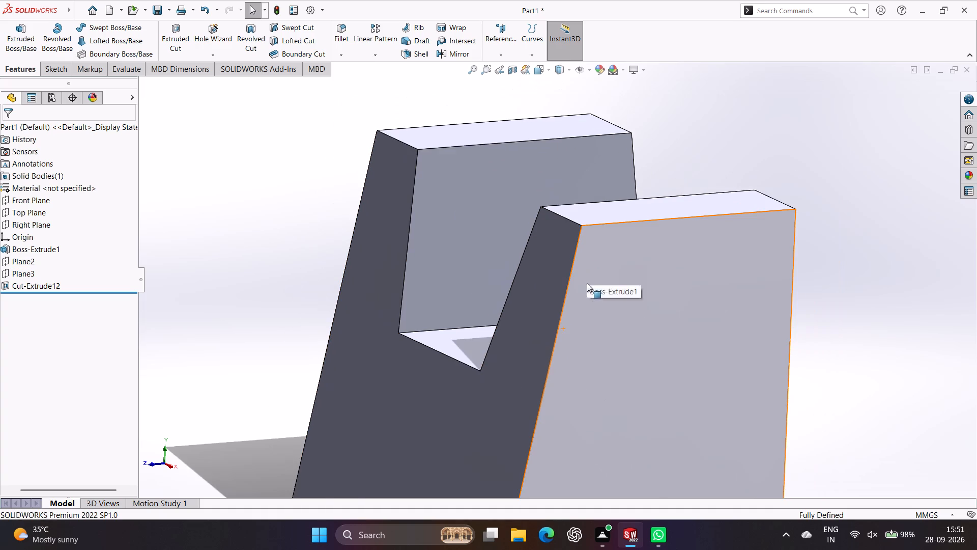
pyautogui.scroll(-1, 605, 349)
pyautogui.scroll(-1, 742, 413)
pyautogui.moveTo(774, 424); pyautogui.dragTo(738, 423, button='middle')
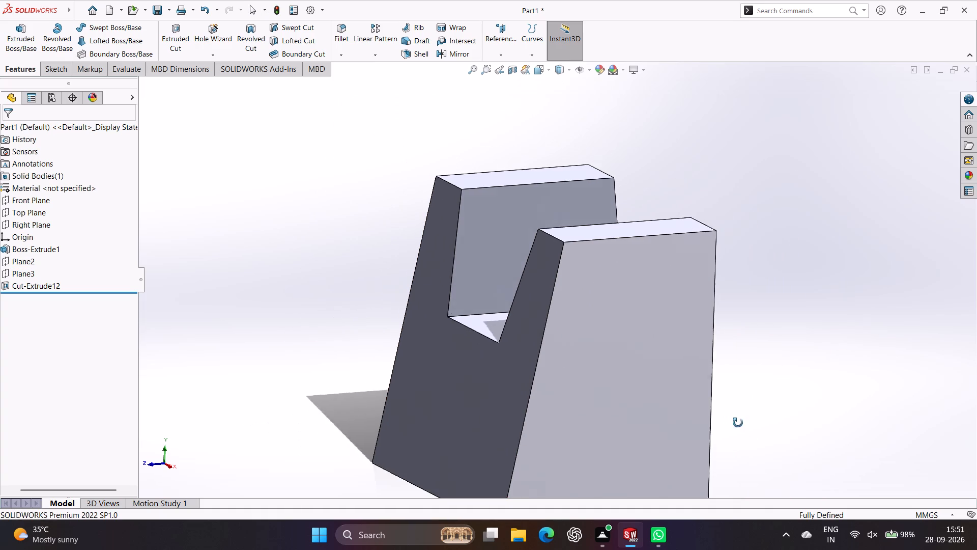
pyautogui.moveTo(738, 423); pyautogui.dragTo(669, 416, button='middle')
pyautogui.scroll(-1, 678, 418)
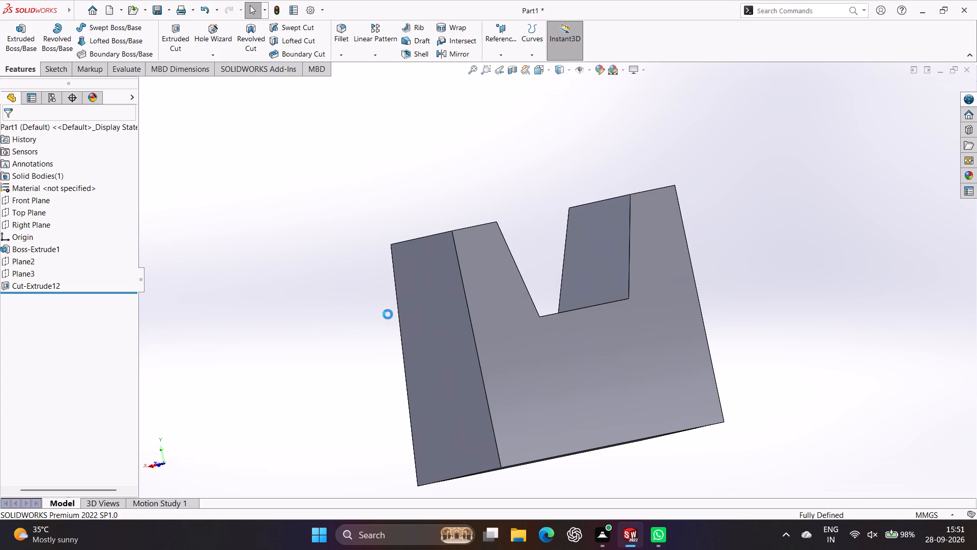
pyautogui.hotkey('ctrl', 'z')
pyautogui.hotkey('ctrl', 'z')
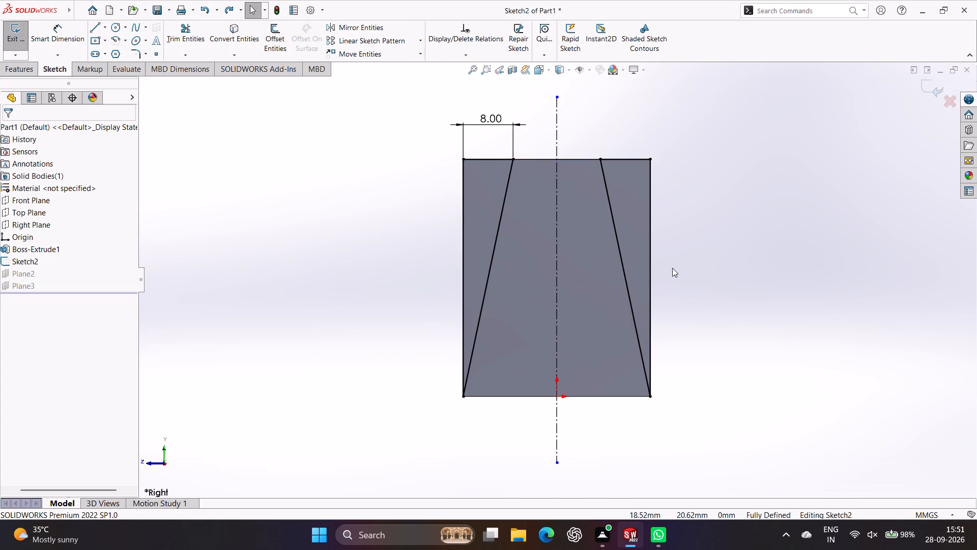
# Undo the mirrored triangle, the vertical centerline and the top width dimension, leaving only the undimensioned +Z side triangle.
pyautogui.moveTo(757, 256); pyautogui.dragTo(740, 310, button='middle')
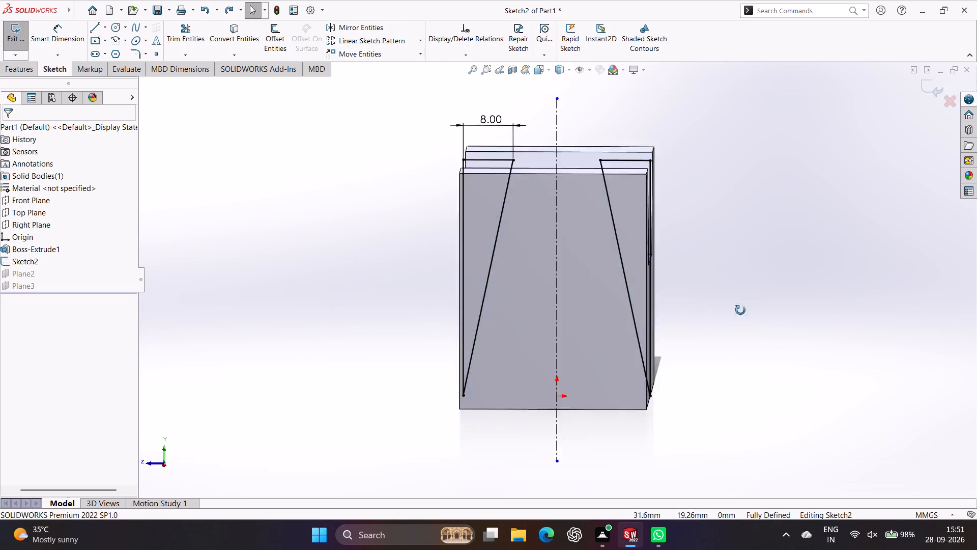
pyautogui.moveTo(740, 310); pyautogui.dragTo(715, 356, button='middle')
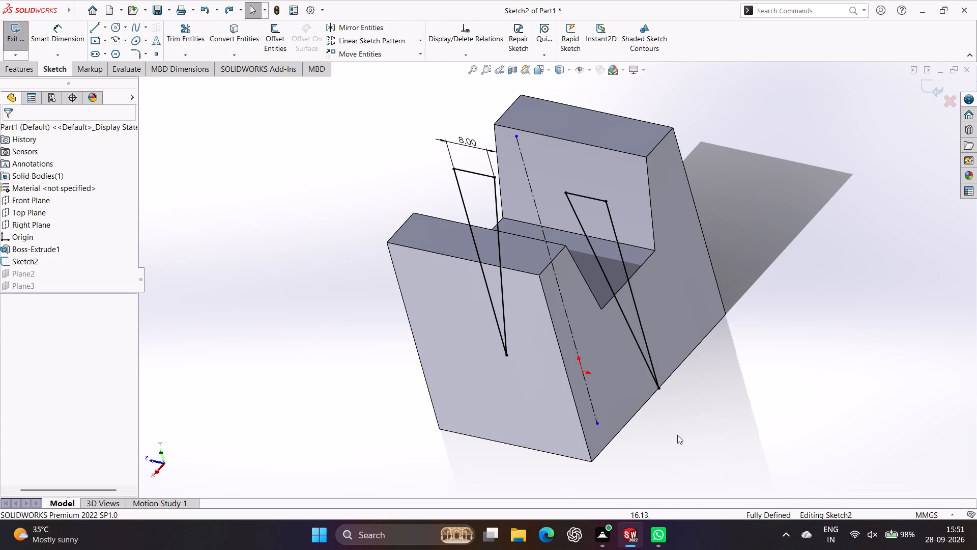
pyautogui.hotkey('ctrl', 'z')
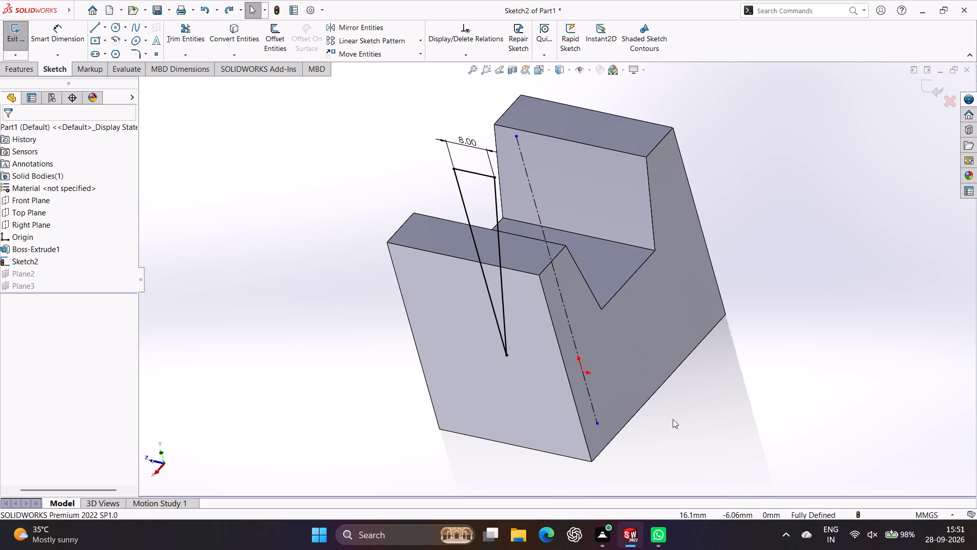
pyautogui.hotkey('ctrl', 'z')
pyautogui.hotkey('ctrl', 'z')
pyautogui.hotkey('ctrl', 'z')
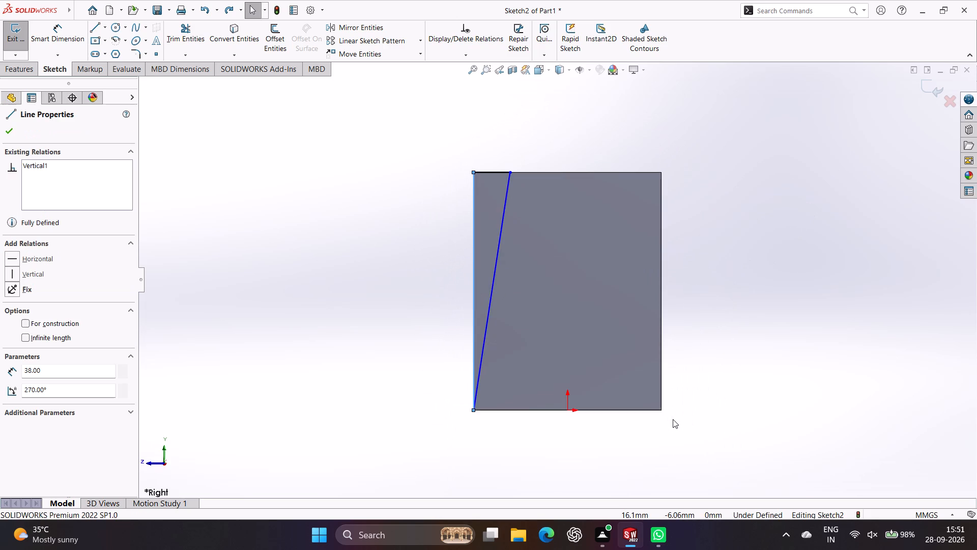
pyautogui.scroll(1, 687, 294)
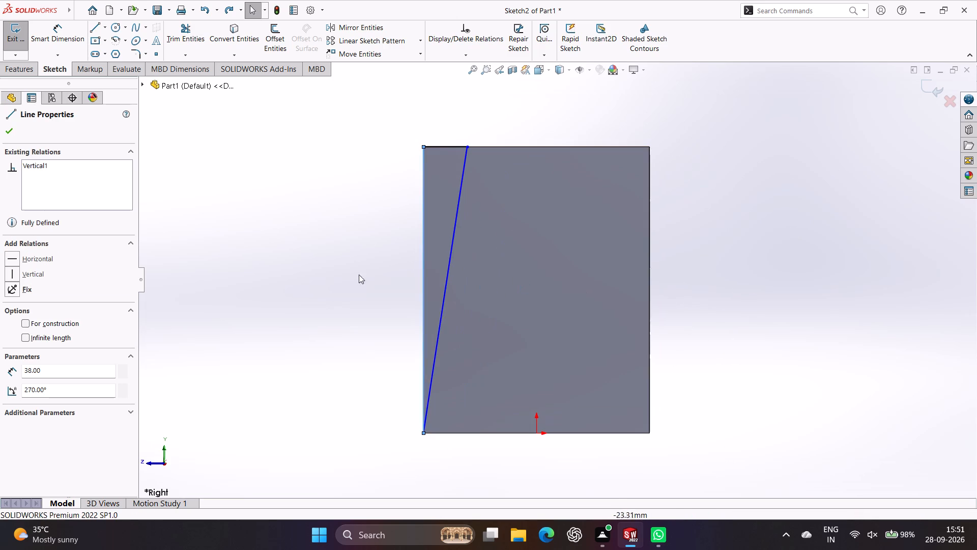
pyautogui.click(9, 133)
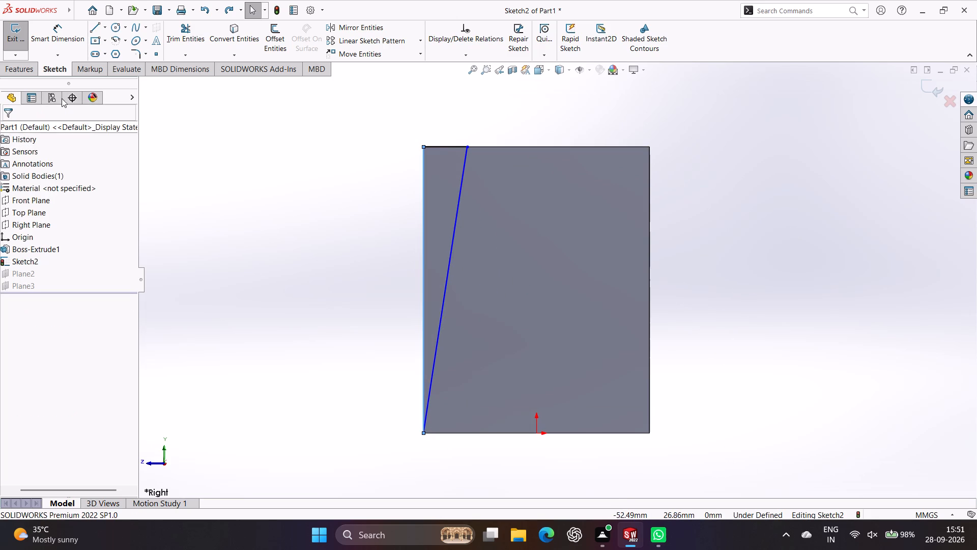
# Dimension the top edge of the +Z side triangle to 8 mm.
pyautogui.click(50, 34)
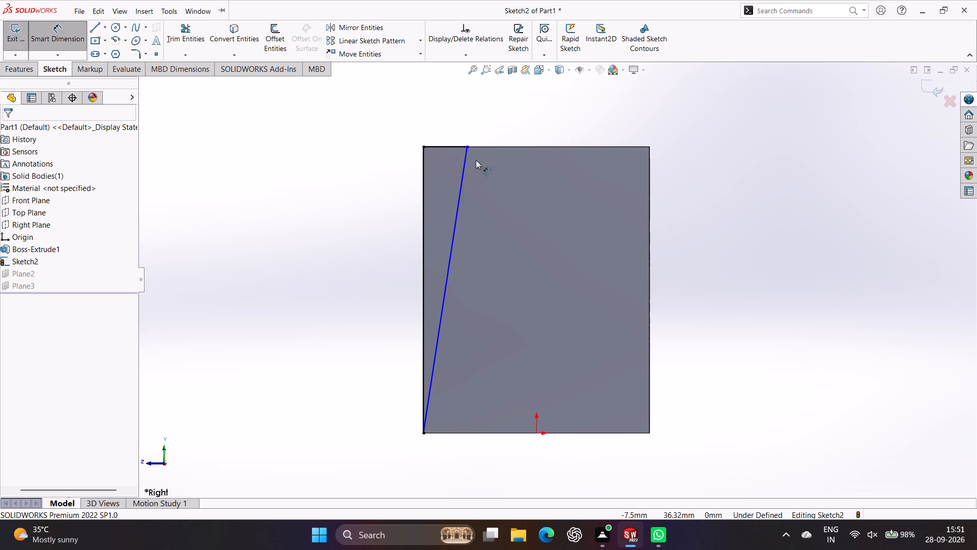
pyautogui.click(433, 147)
pyautogui.click(433, 113)
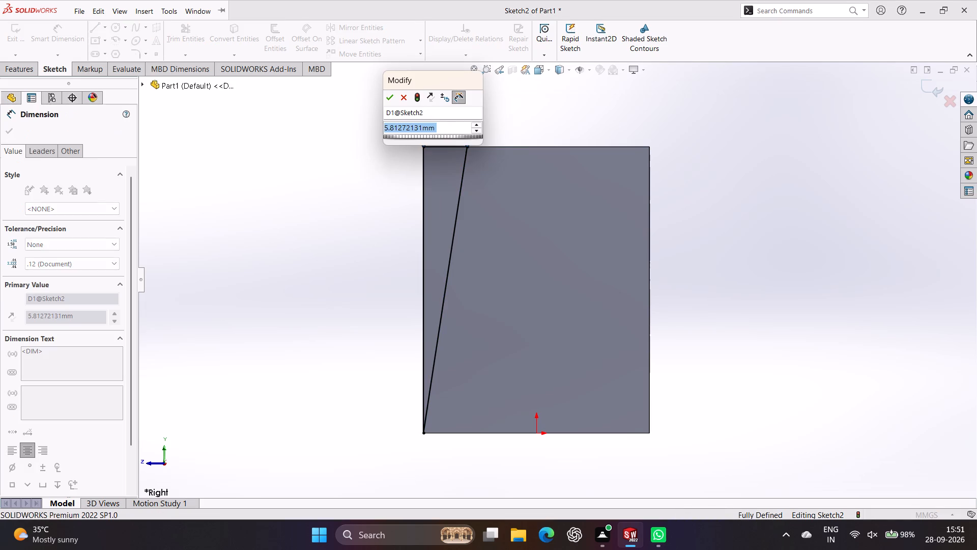
pyautogui.press('8')
pyautogui.press('Return')
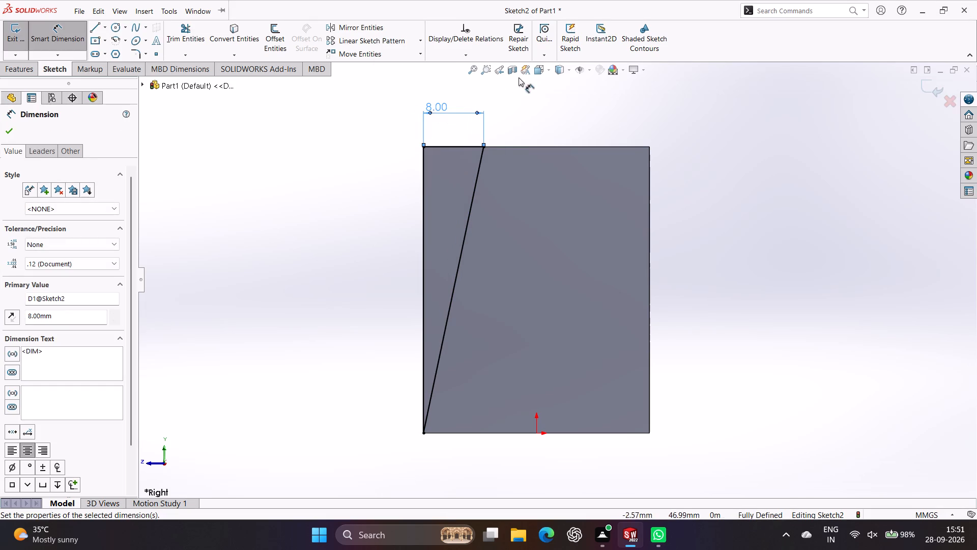
pyautogui.click(4, 129)
# Sketch a vertical centerline about 51 mm long through the origin, extending past the block's top and bottom edges.
pyautogui.click(106, 30)
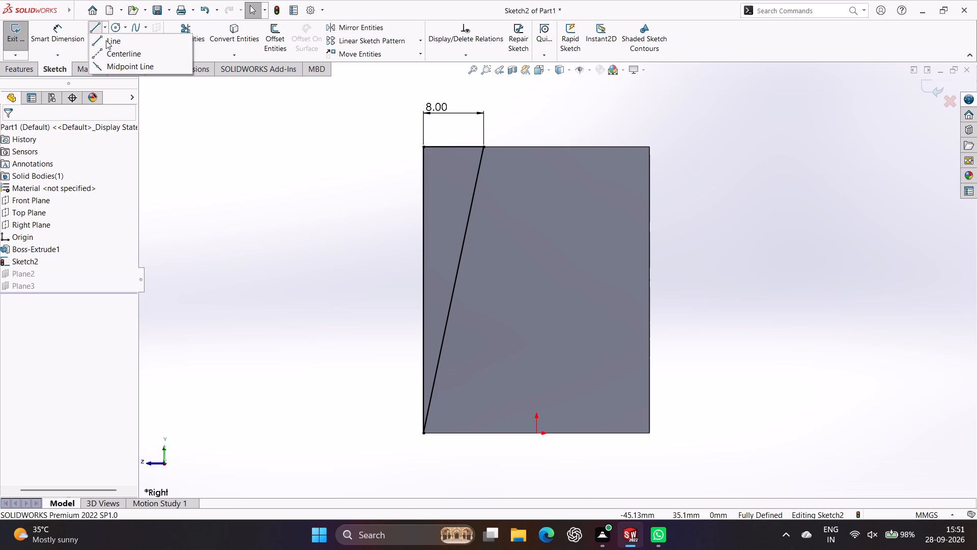
pyautogui.click(106, 54)
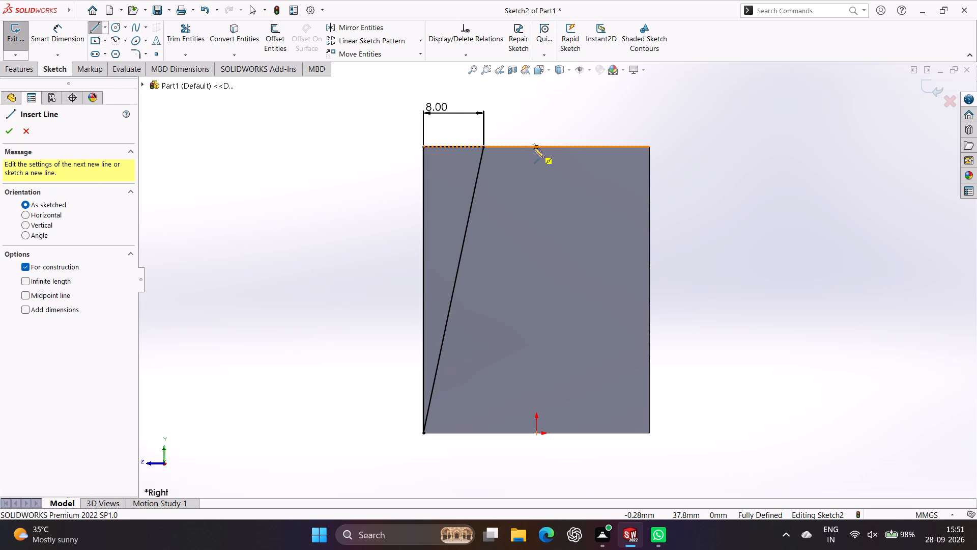
pyautogui.click(537, 98)
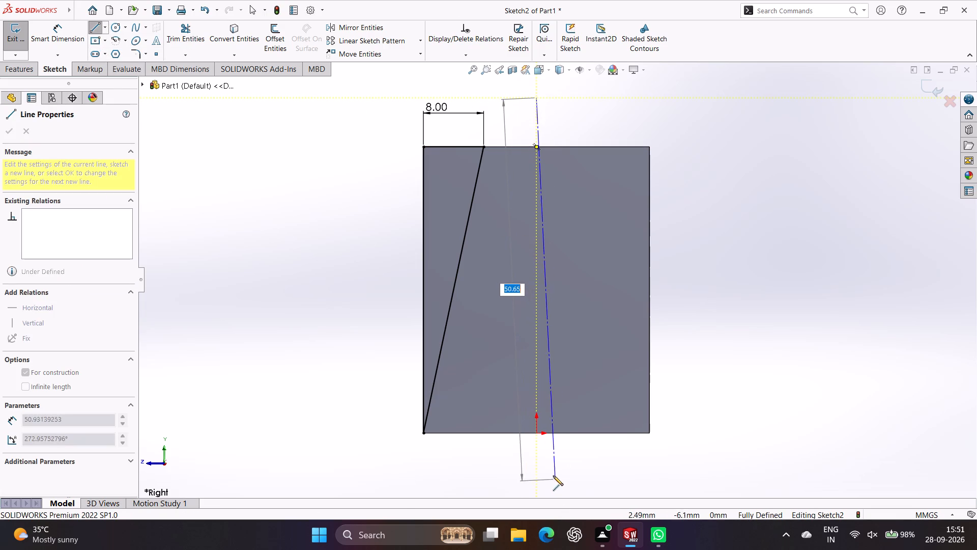
pyautogui.click(536, 480)
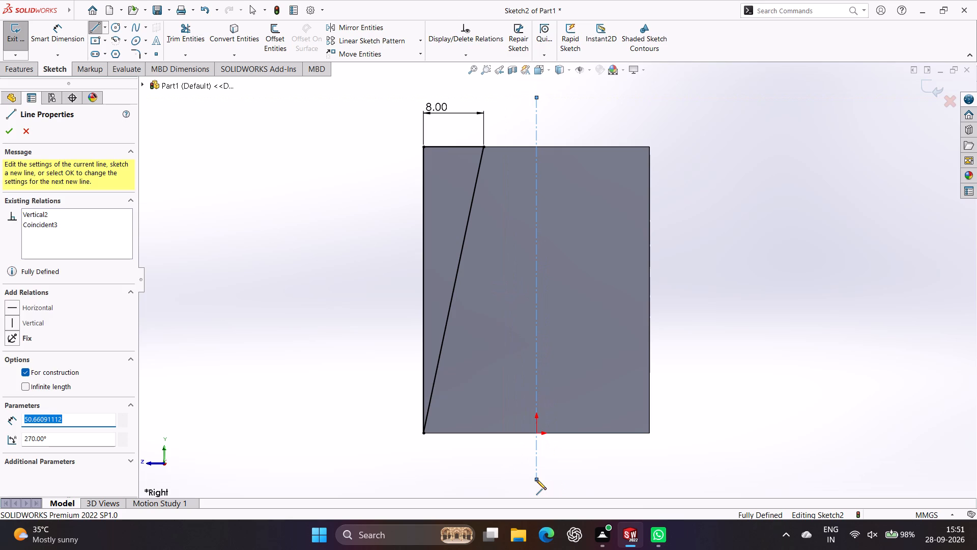
pyautogui.press('Escape')
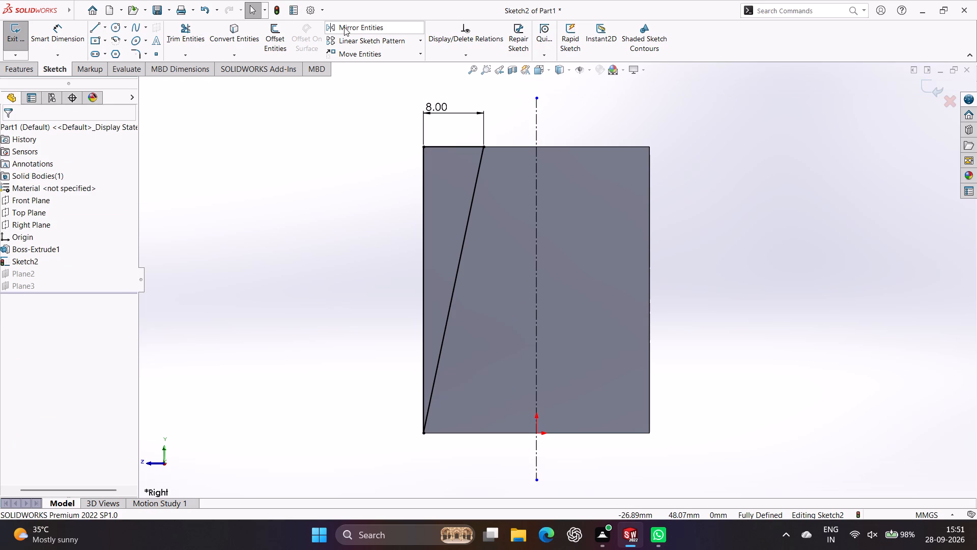
# Mirror the three lines of the +Z side triangle about the vertical centerline and exit the sketch.
pyautogui.click(344, 27)
pyautogui.click(454, 146)
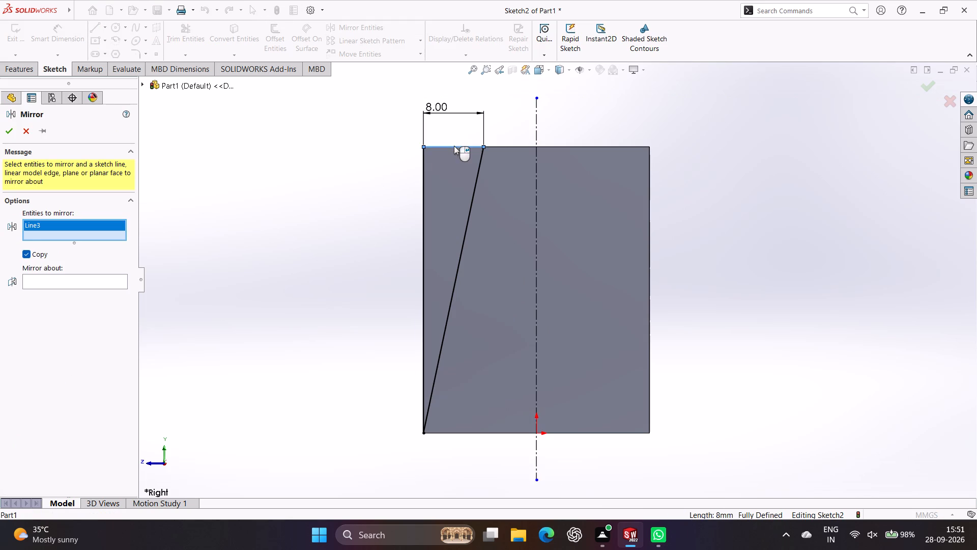
pyautogui.keyDown('ctrl'); pyautogui.click(474, 188); pyautogui.keyUp('ctrl')
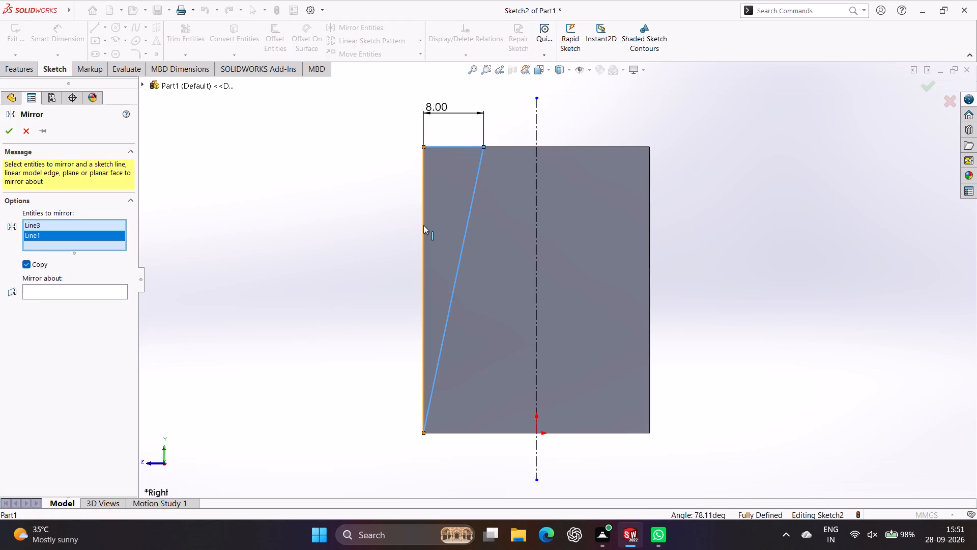
pyautogui.keyDown('ctrl'); pyautogui.click(424, 225); pyautogui.keyUp('ctrl')
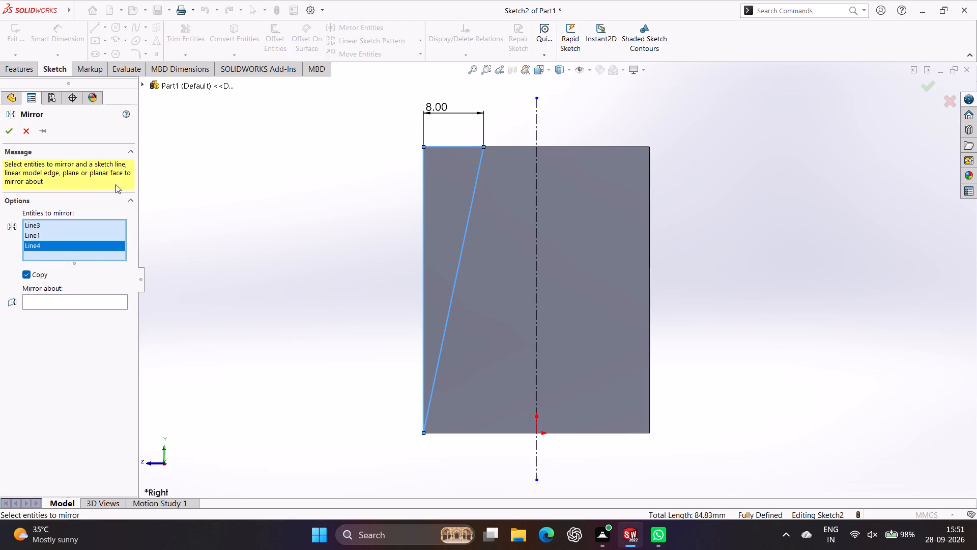
pyautogui.click(80, 308)
pyautogui.click(80, 306)
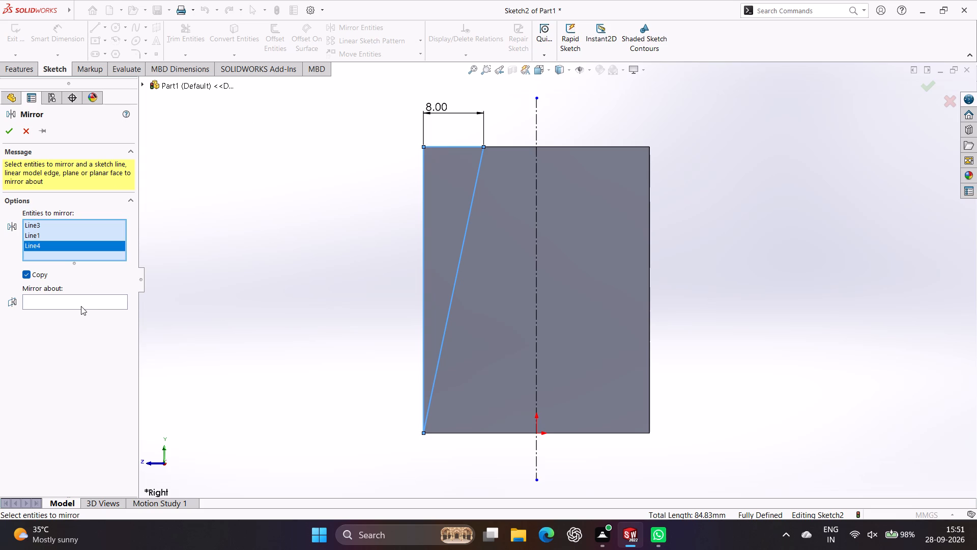
pyautogui.click(72, 300)
pyautogui.click(535, 118)
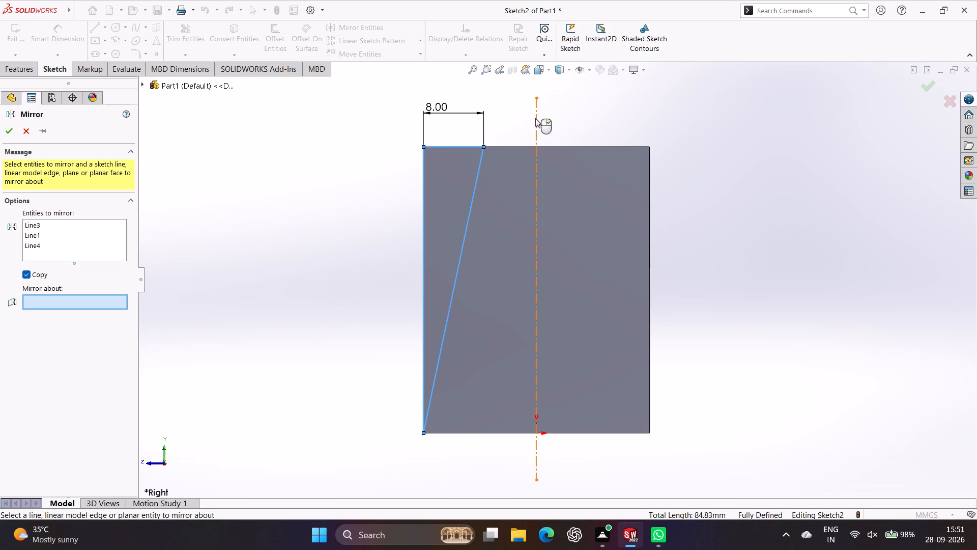
pyautogui.click(5, 130)
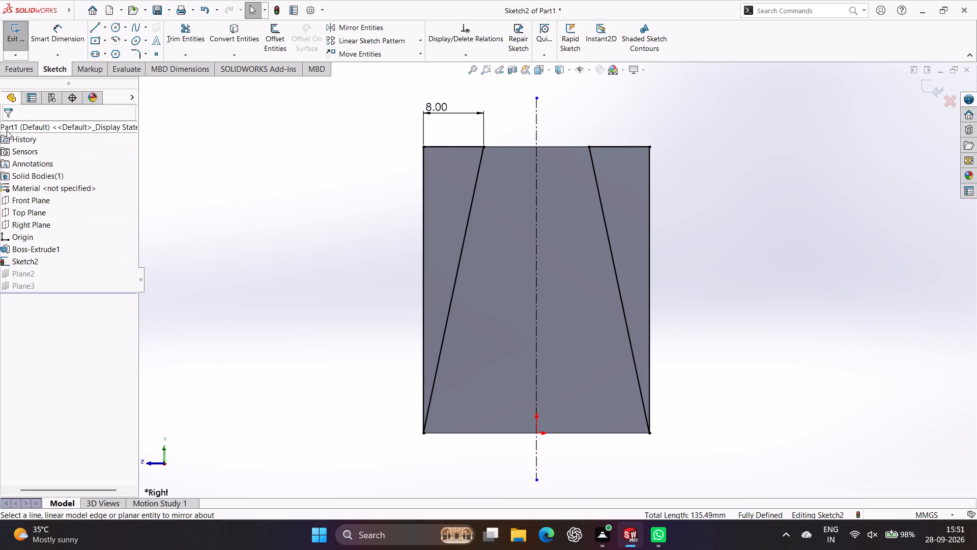
pyautogui.click(15, 40)
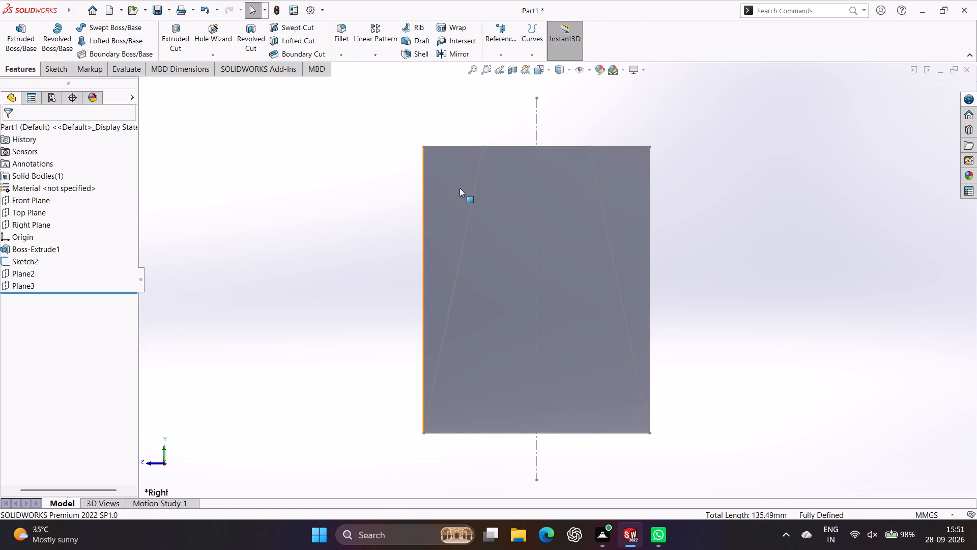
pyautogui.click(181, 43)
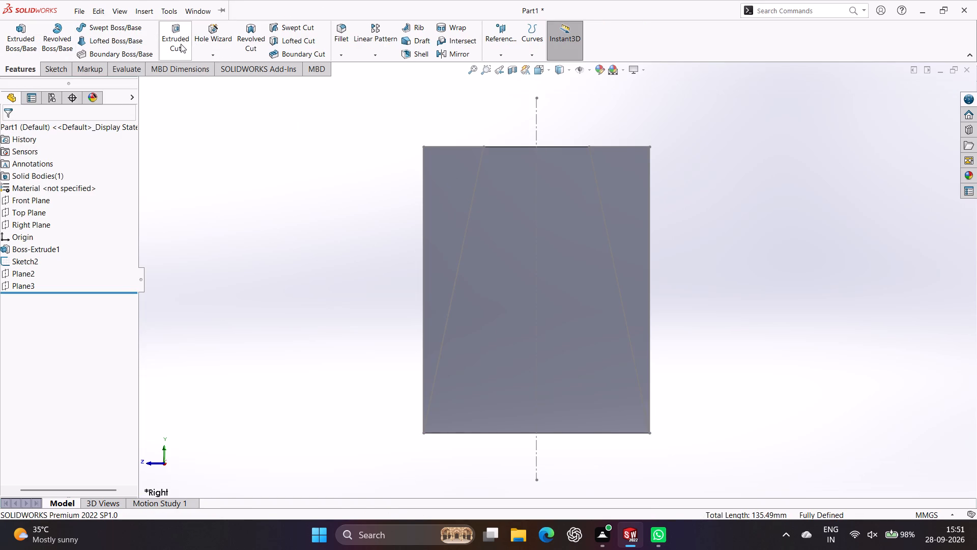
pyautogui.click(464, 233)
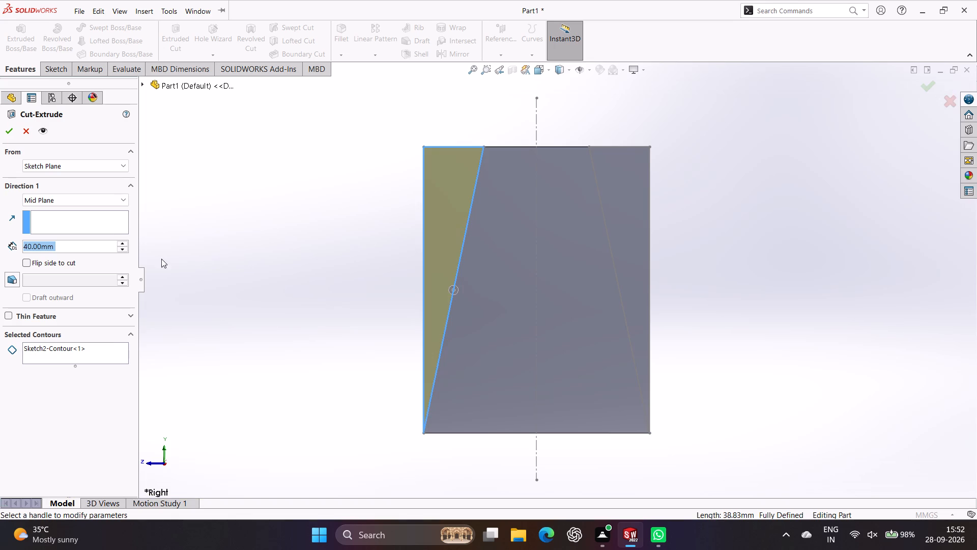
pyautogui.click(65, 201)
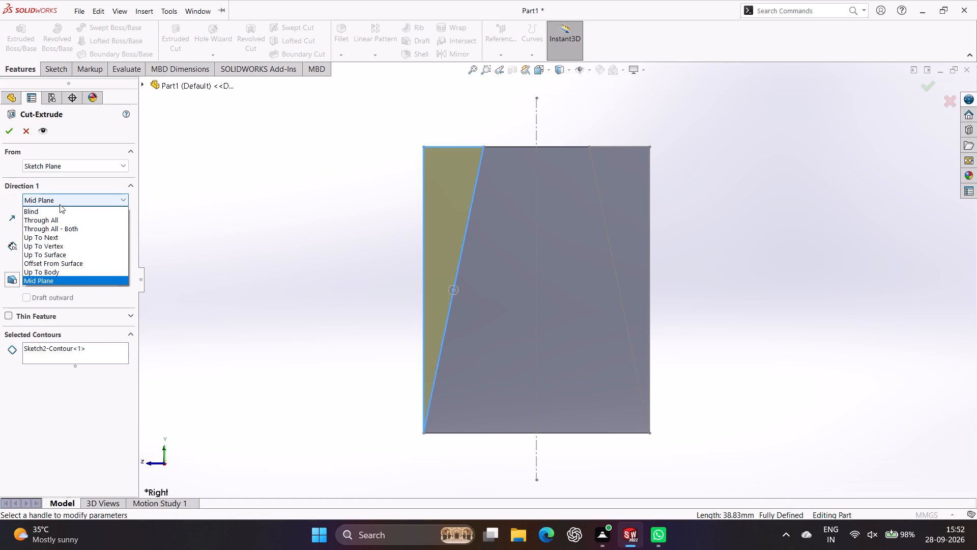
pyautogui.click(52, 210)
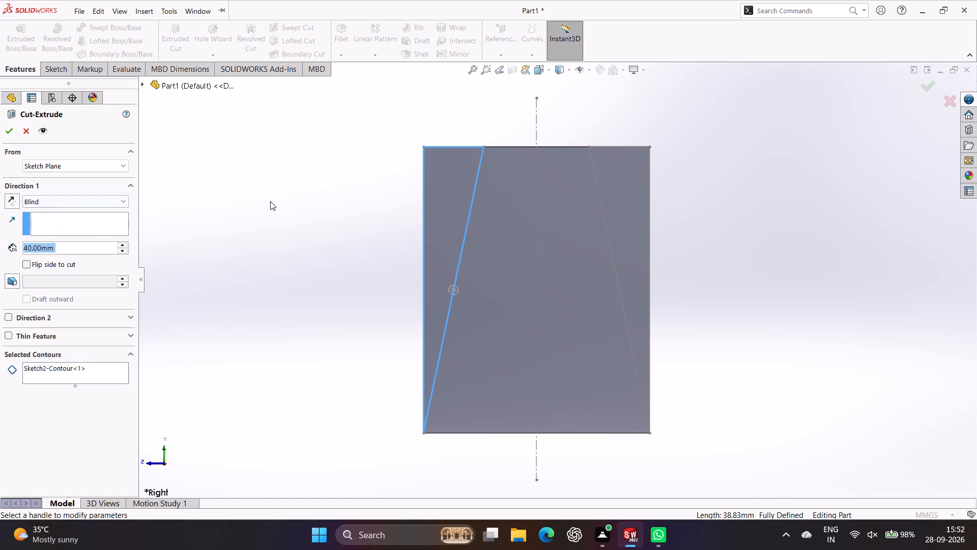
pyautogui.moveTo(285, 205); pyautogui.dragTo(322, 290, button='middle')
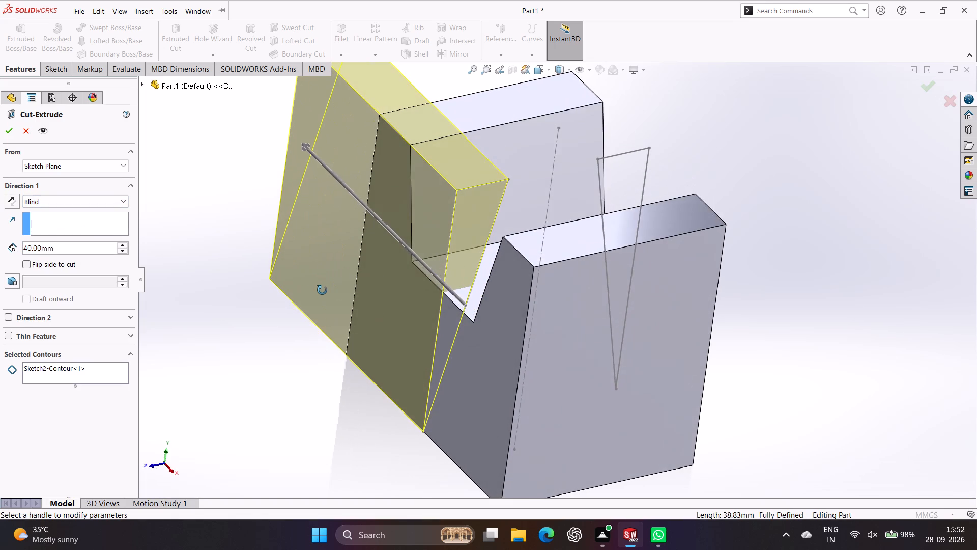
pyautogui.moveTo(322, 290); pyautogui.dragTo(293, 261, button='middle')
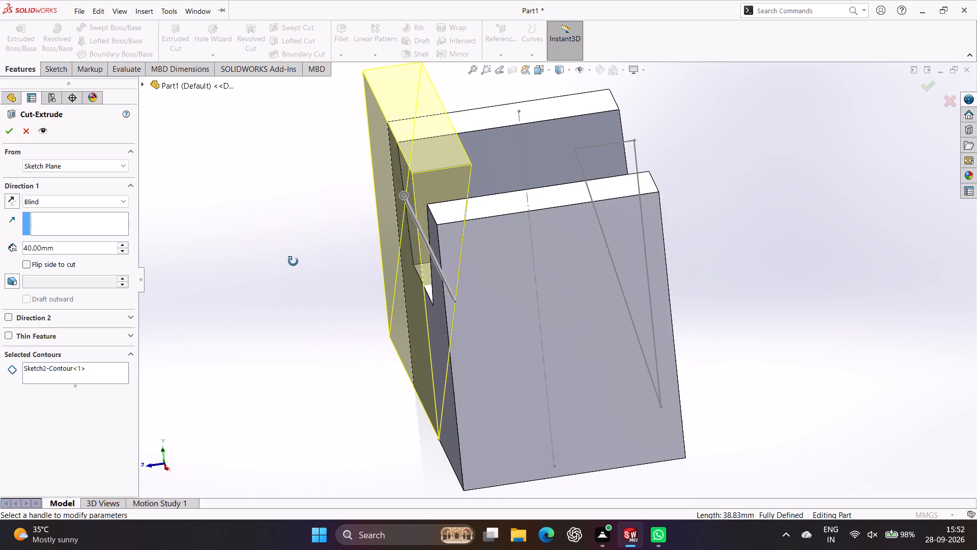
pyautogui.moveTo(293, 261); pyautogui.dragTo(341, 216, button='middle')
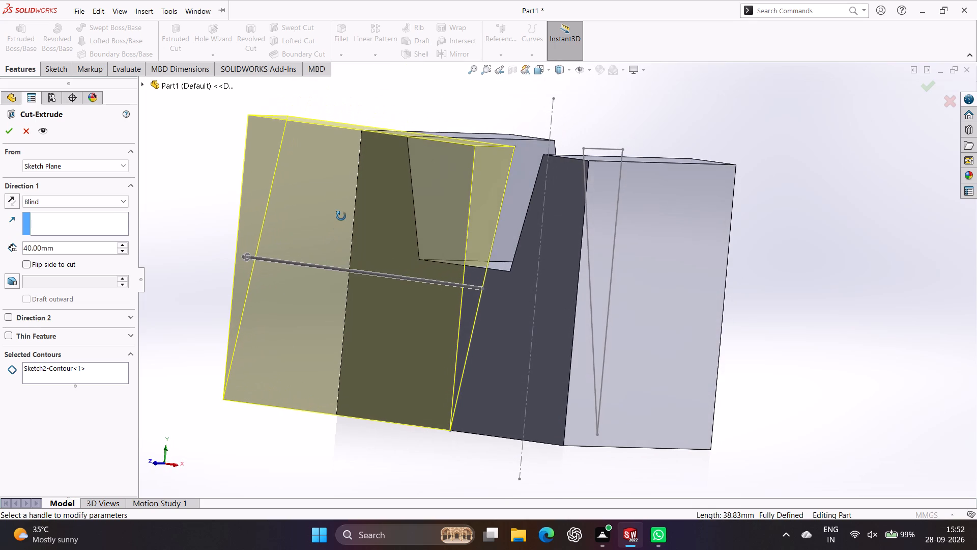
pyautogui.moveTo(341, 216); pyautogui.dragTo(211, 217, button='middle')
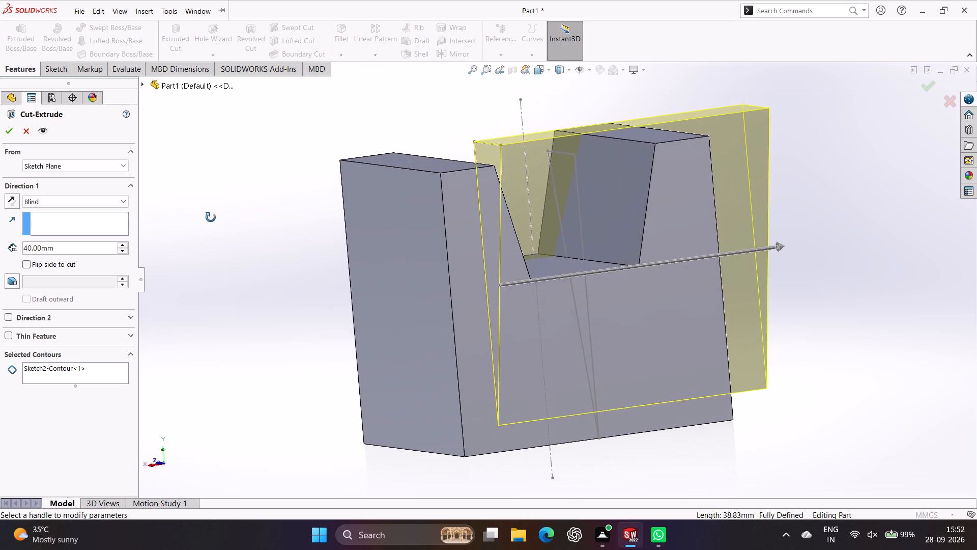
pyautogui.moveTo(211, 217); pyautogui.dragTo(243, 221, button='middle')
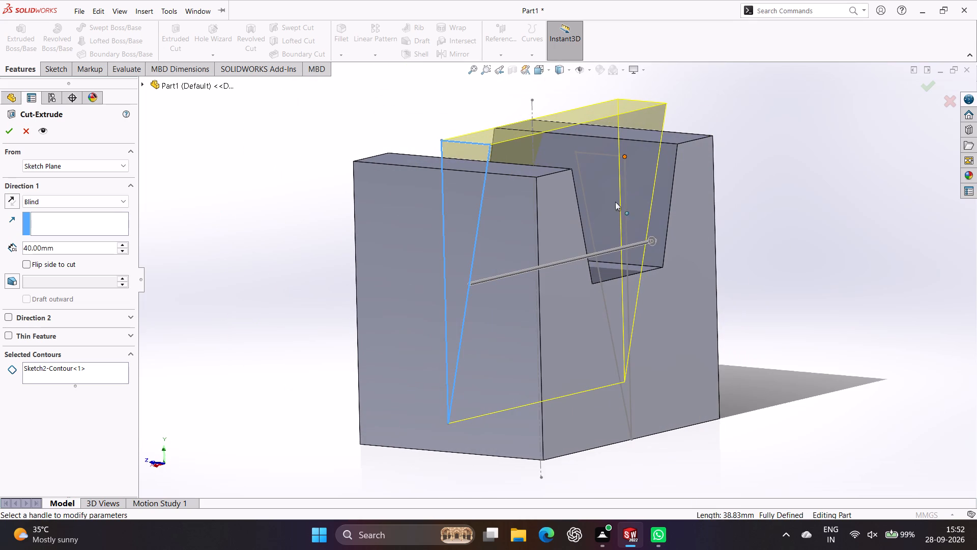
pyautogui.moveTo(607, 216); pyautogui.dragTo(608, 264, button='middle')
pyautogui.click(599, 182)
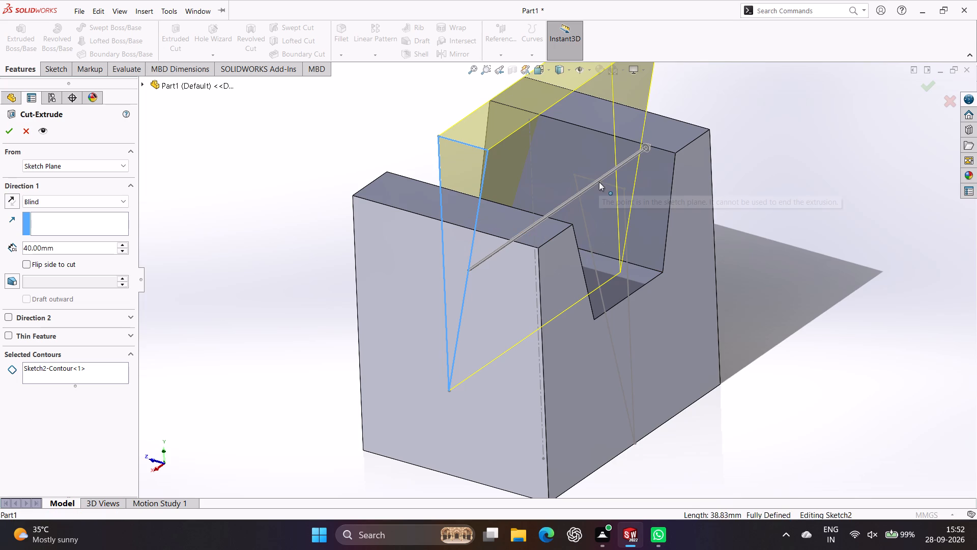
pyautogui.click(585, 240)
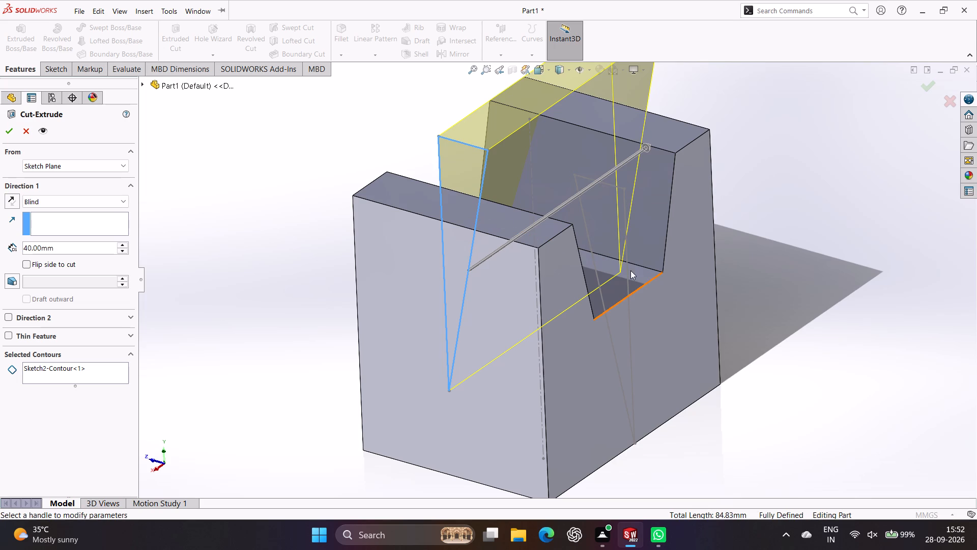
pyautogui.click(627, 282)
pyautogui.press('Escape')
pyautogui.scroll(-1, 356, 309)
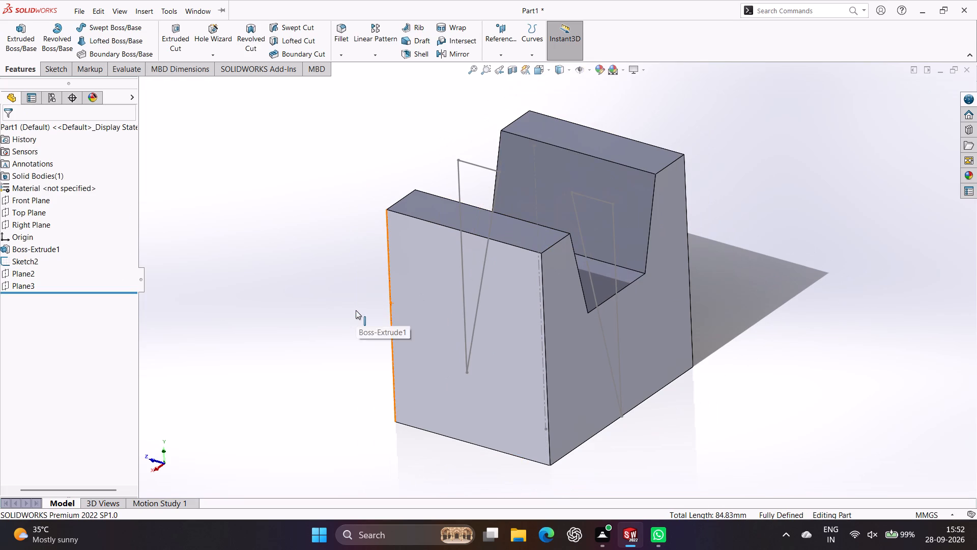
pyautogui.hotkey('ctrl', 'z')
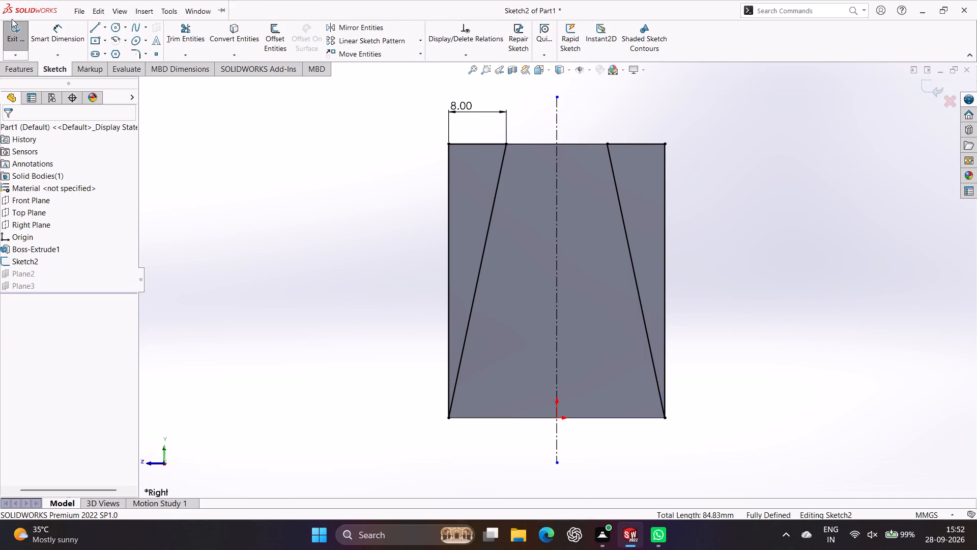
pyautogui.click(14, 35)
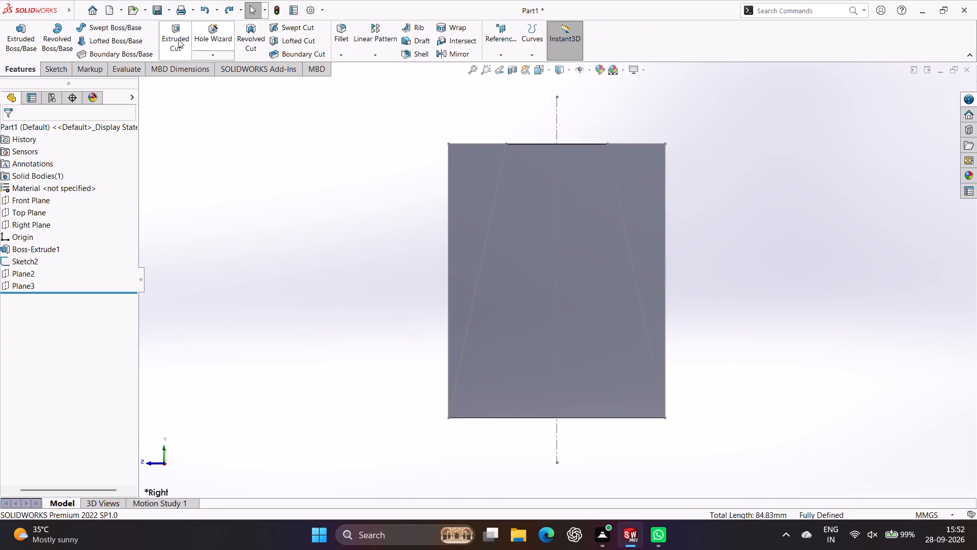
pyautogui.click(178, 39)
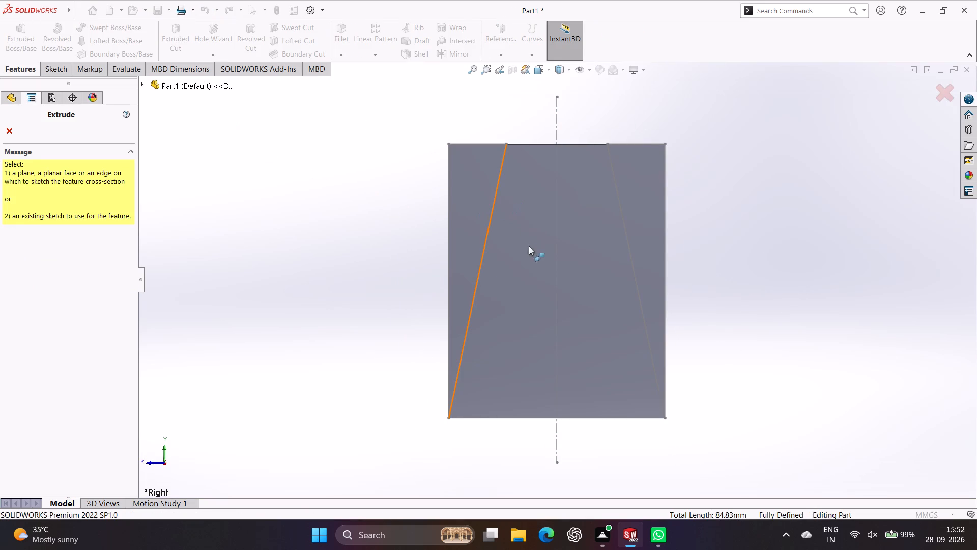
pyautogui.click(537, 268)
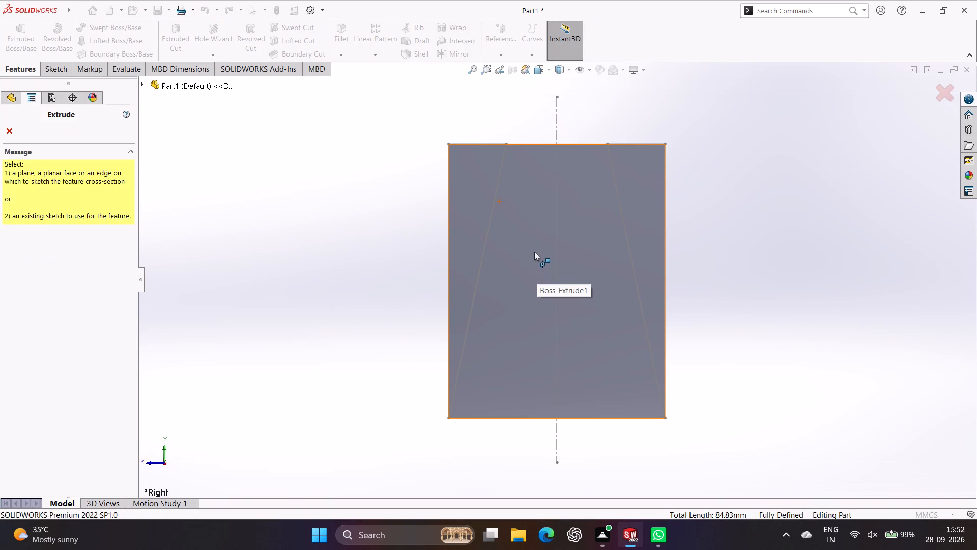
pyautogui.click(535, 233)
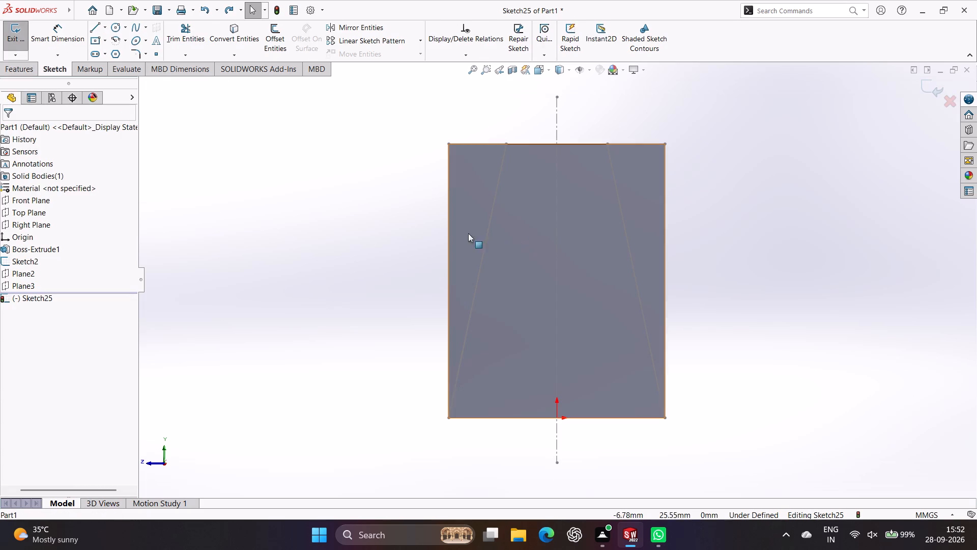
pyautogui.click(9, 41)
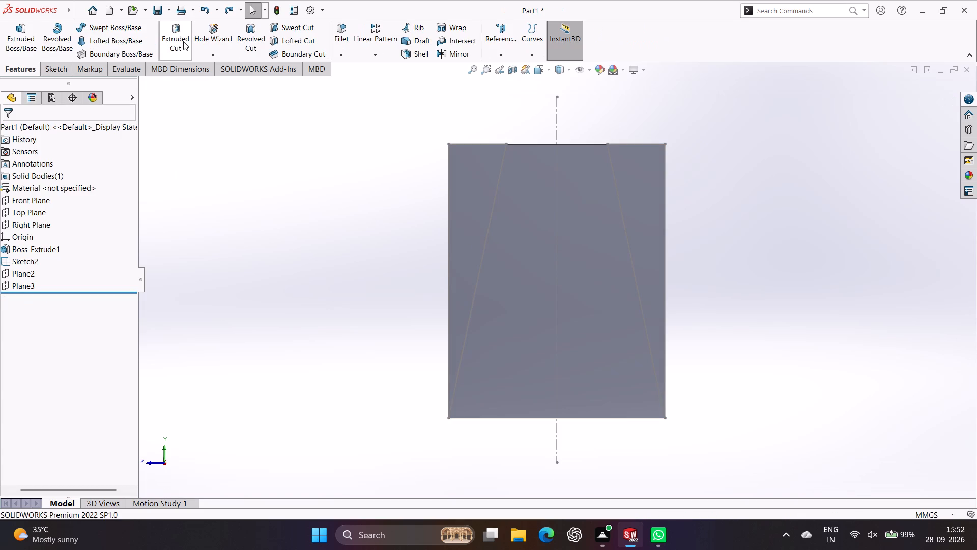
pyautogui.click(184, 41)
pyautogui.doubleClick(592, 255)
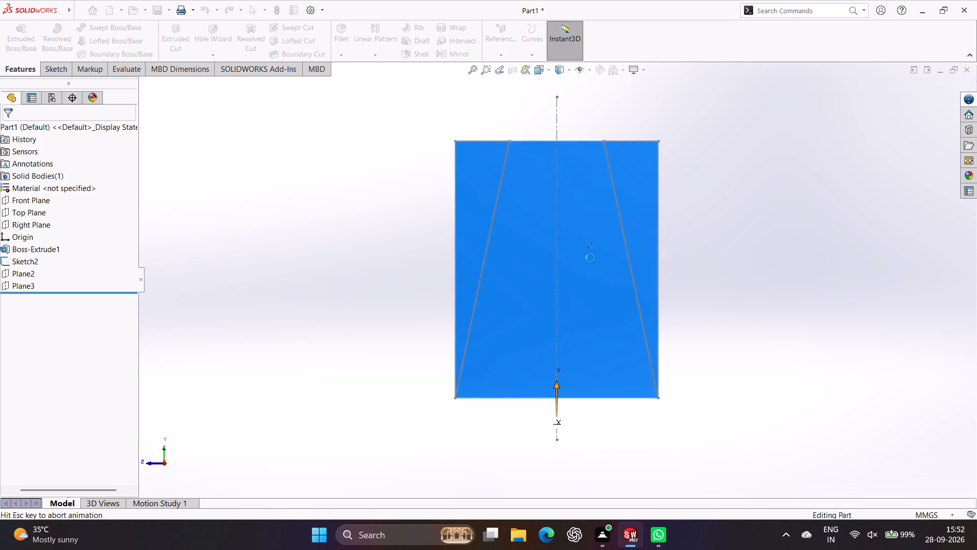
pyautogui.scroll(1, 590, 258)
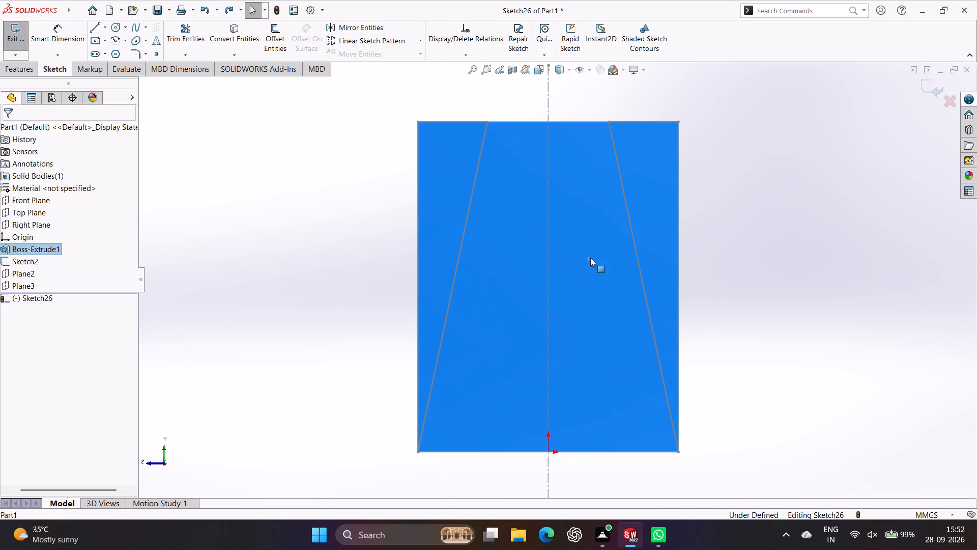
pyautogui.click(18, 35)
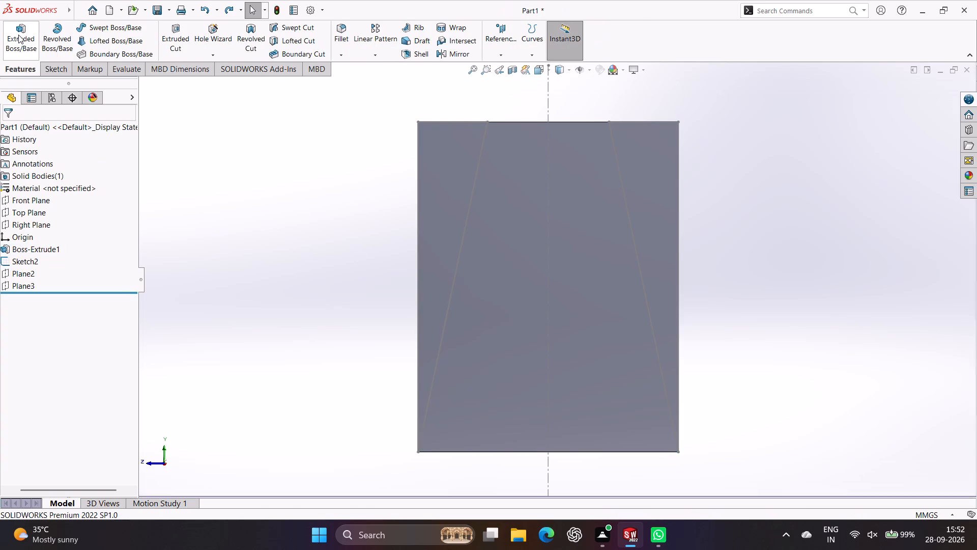
# Start an Extruded Cut from the block's bottom edge, creating a plane there, and exit its empty sketch.
pyautogui.click(183, 52)
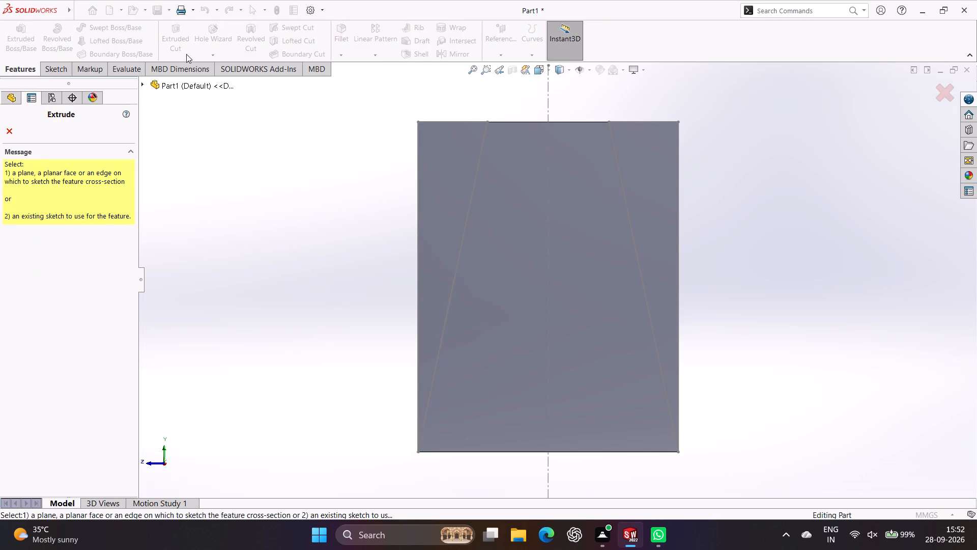
pyautogui.scroll(-1, 469, 229)
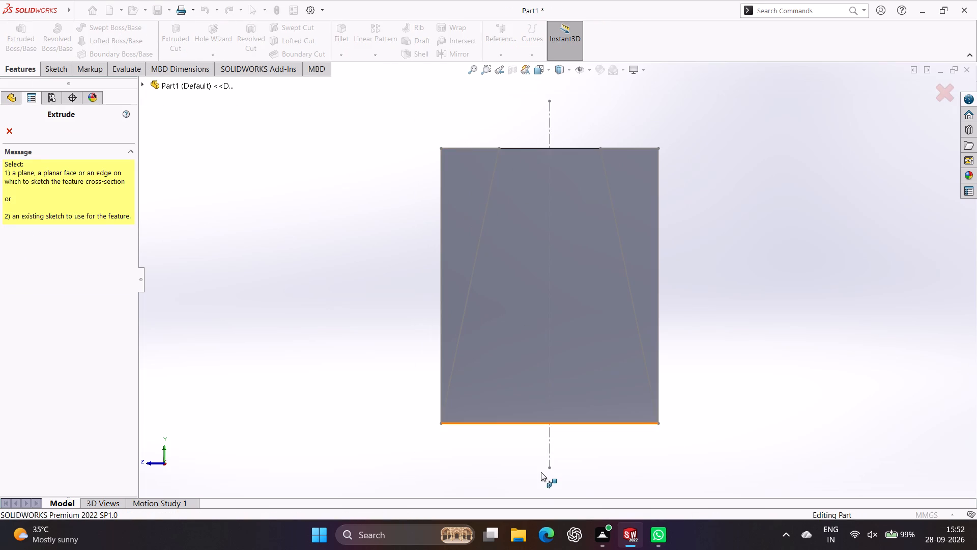
pyautogui.click(502, 425)
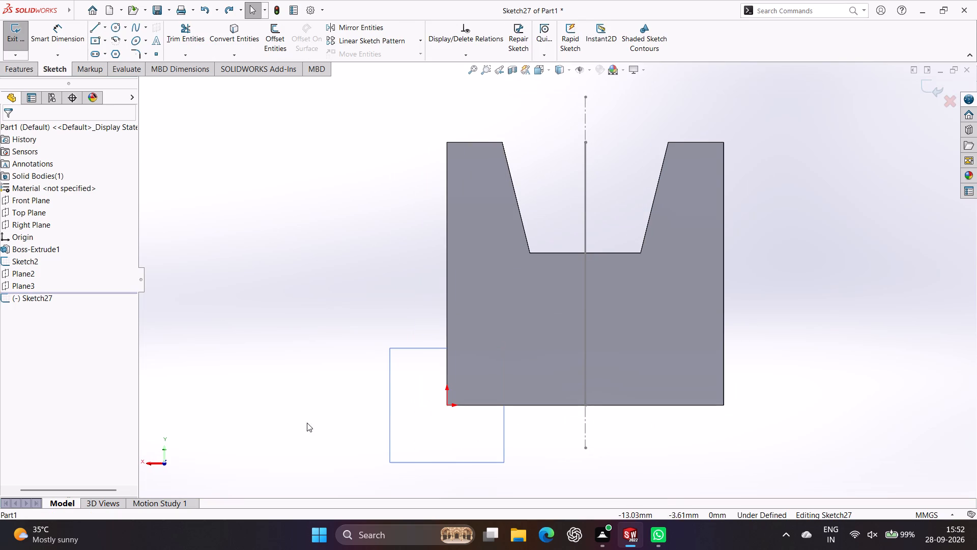
pyautogui.click(15, 32)
pyautogui.scroll(-2, 190, 15)
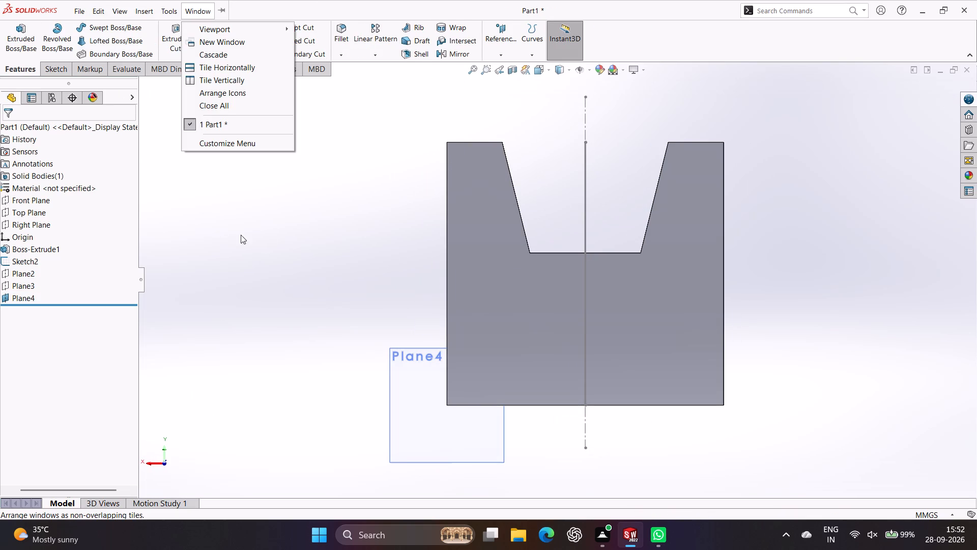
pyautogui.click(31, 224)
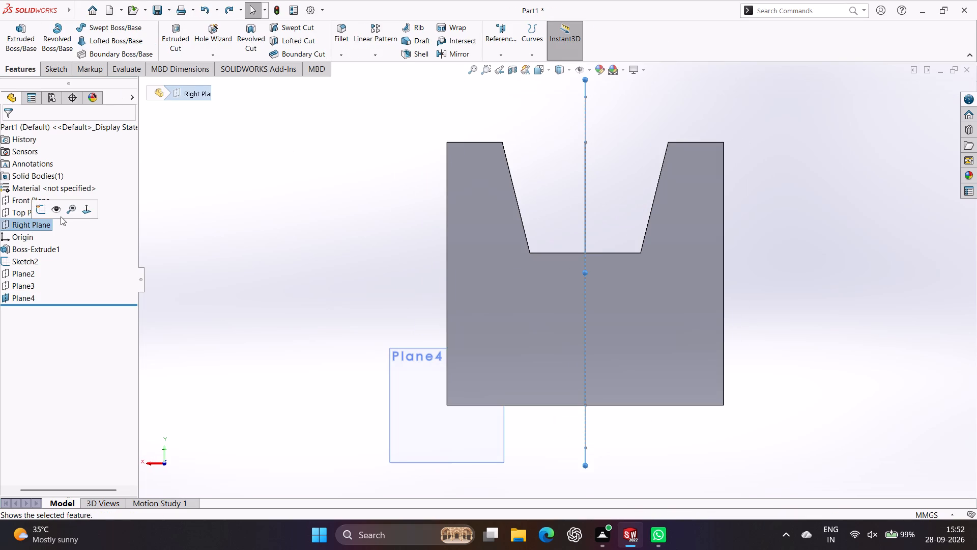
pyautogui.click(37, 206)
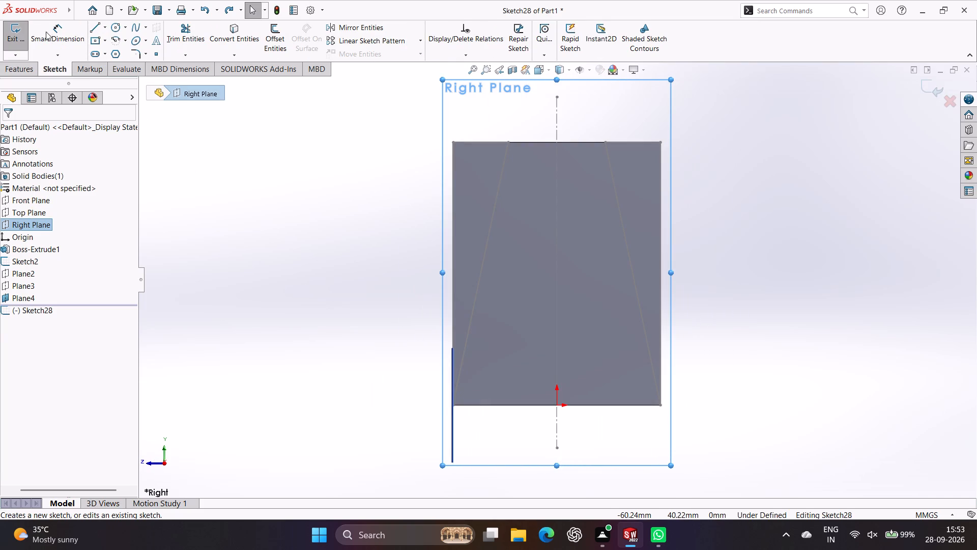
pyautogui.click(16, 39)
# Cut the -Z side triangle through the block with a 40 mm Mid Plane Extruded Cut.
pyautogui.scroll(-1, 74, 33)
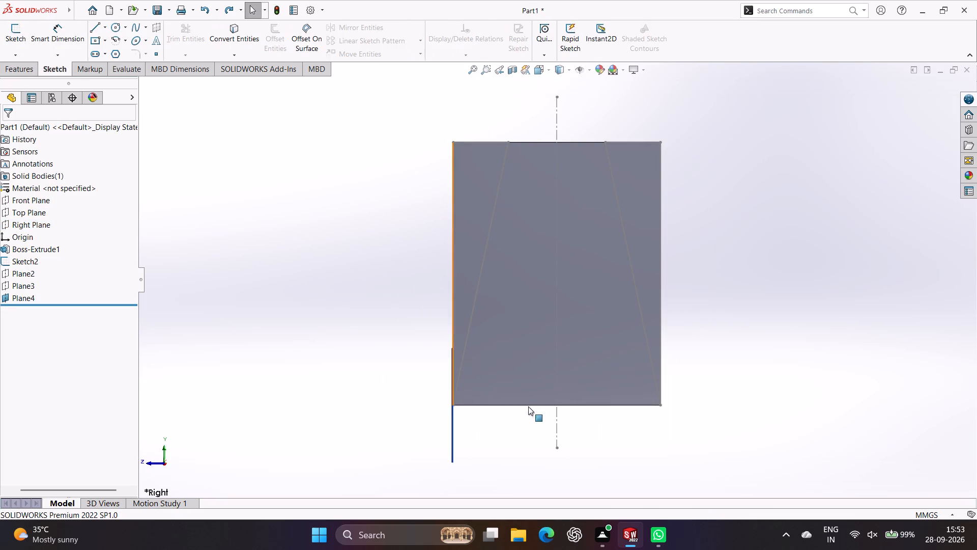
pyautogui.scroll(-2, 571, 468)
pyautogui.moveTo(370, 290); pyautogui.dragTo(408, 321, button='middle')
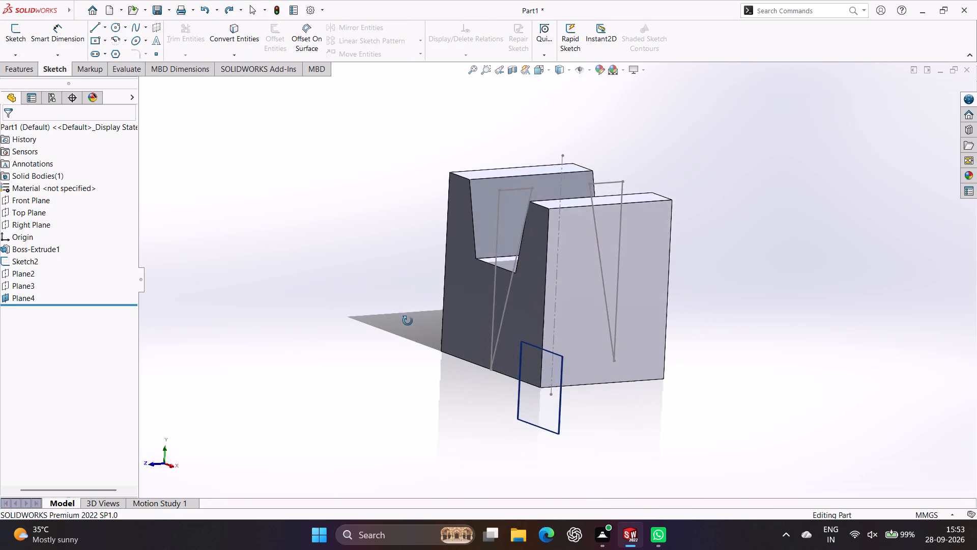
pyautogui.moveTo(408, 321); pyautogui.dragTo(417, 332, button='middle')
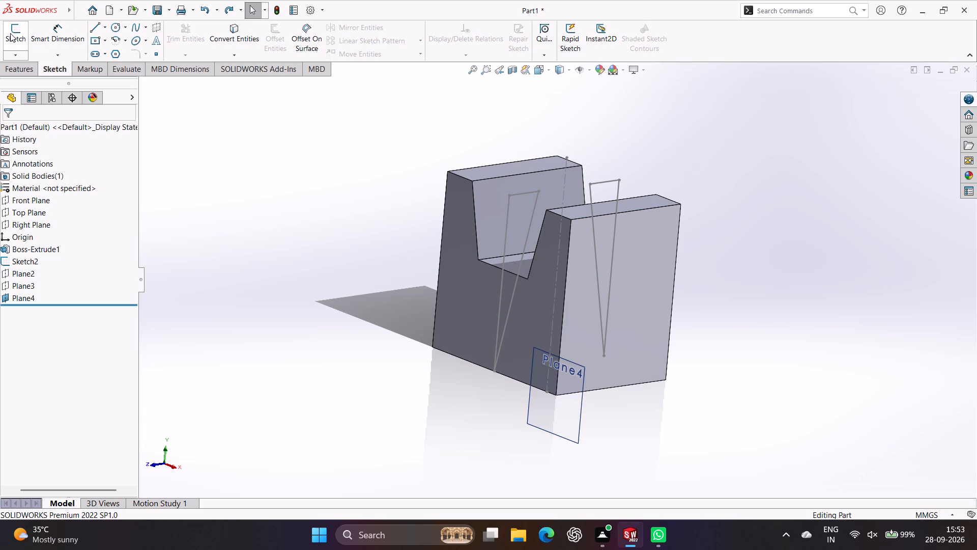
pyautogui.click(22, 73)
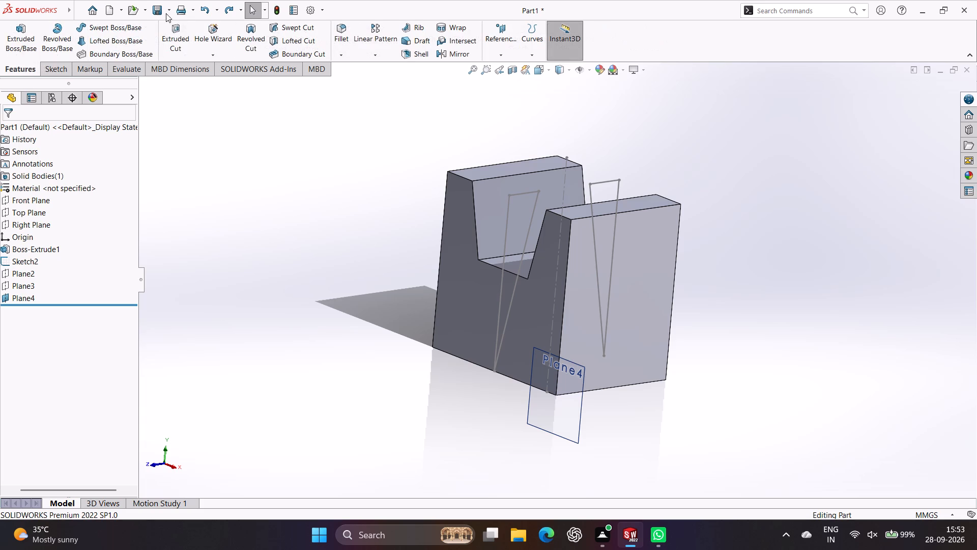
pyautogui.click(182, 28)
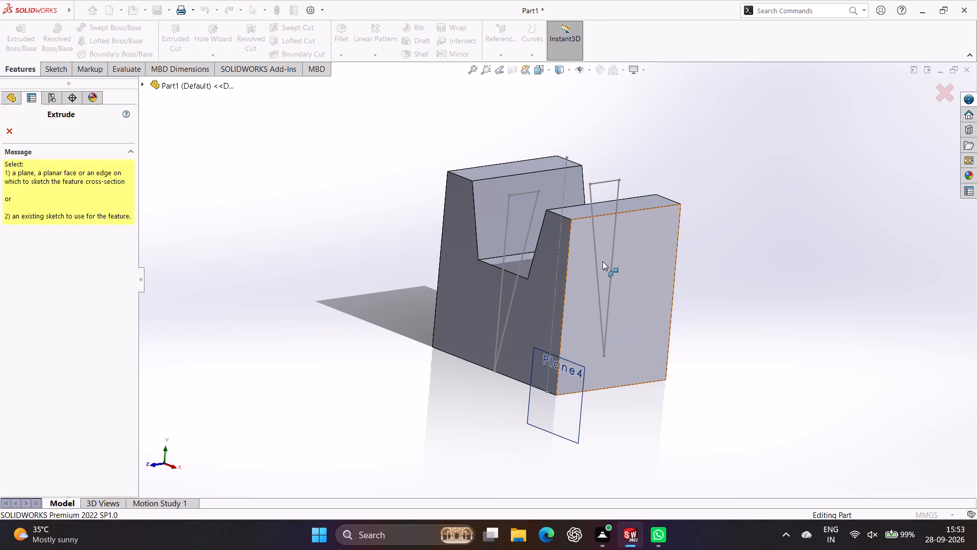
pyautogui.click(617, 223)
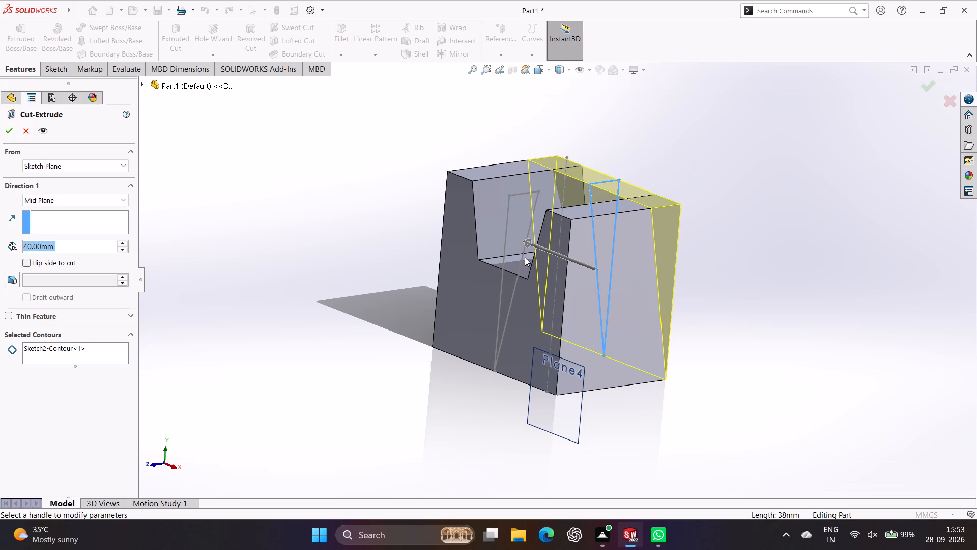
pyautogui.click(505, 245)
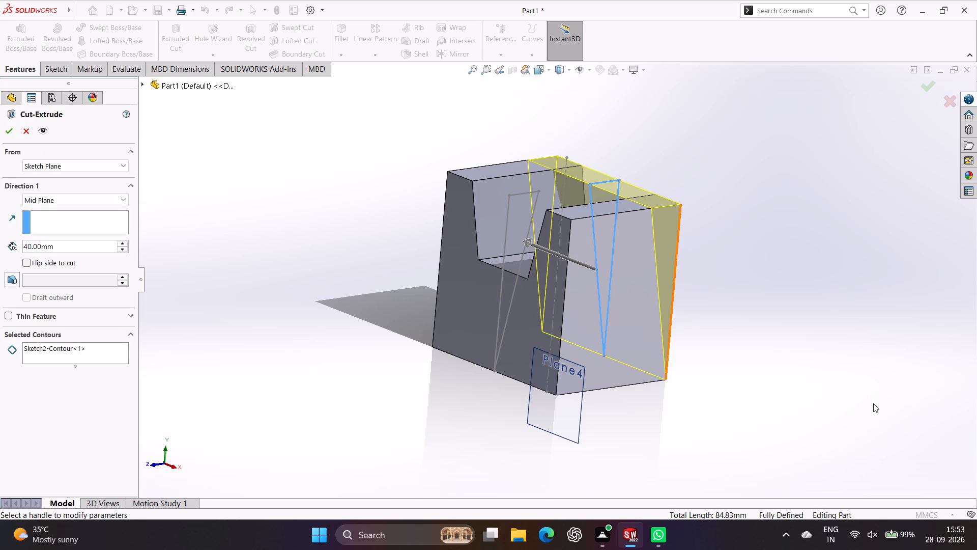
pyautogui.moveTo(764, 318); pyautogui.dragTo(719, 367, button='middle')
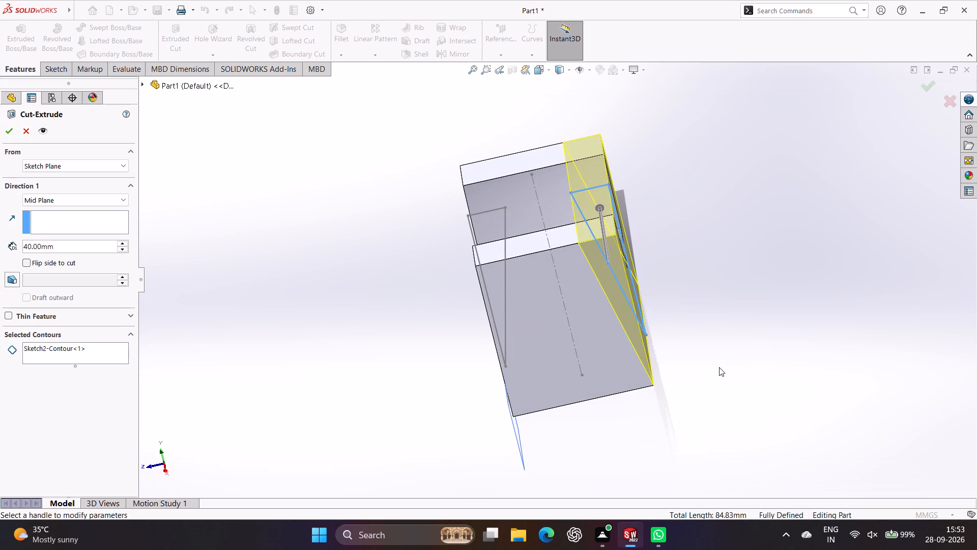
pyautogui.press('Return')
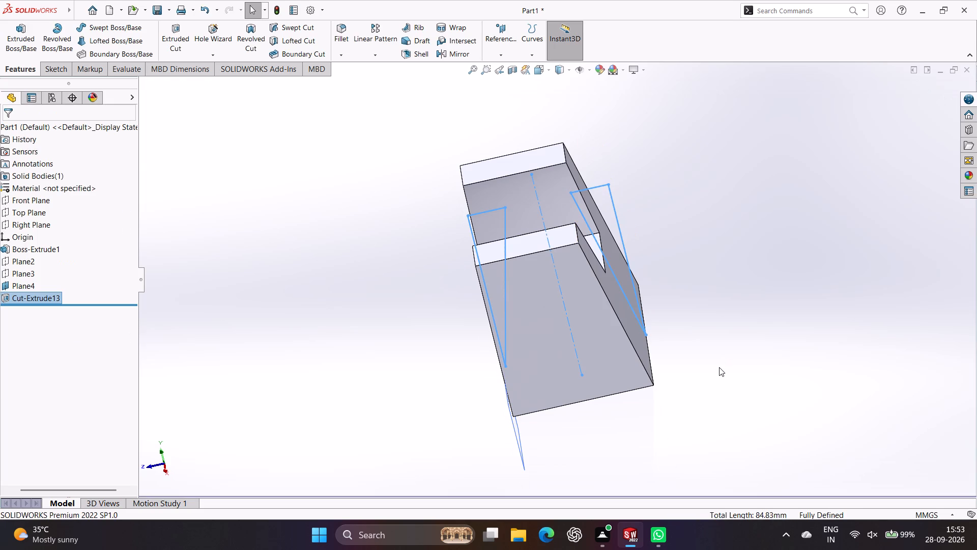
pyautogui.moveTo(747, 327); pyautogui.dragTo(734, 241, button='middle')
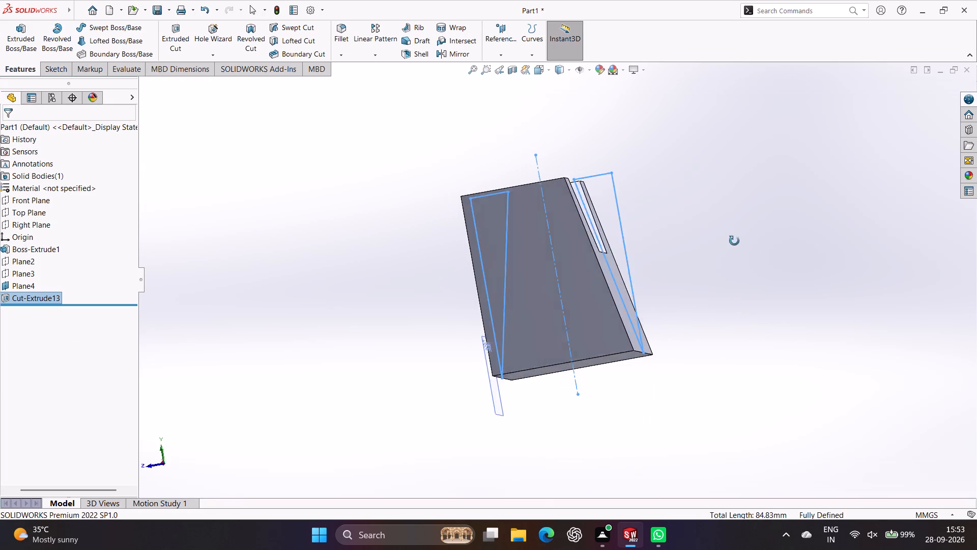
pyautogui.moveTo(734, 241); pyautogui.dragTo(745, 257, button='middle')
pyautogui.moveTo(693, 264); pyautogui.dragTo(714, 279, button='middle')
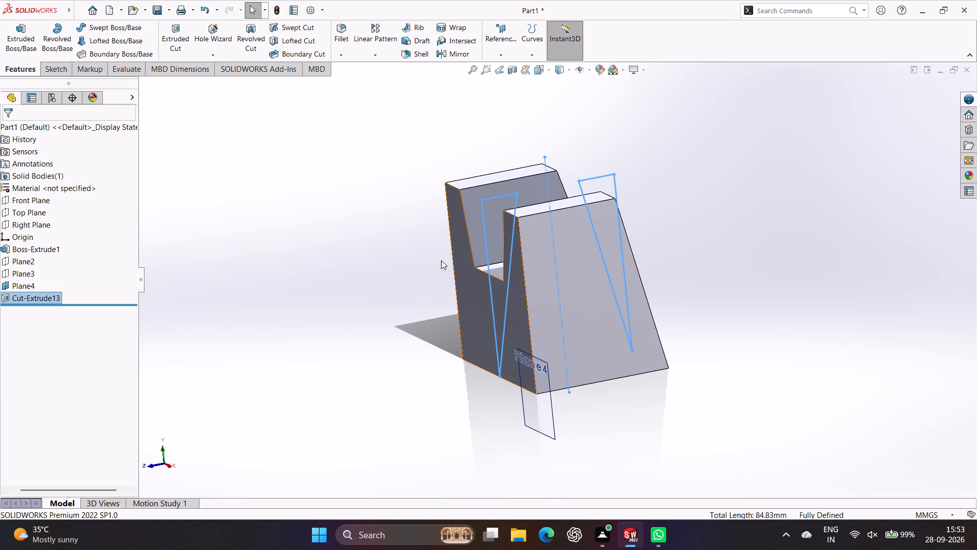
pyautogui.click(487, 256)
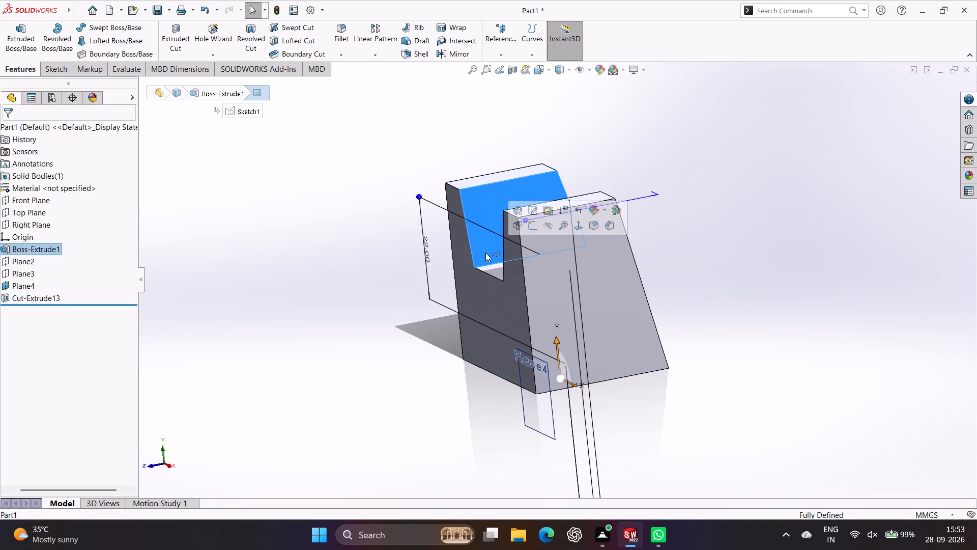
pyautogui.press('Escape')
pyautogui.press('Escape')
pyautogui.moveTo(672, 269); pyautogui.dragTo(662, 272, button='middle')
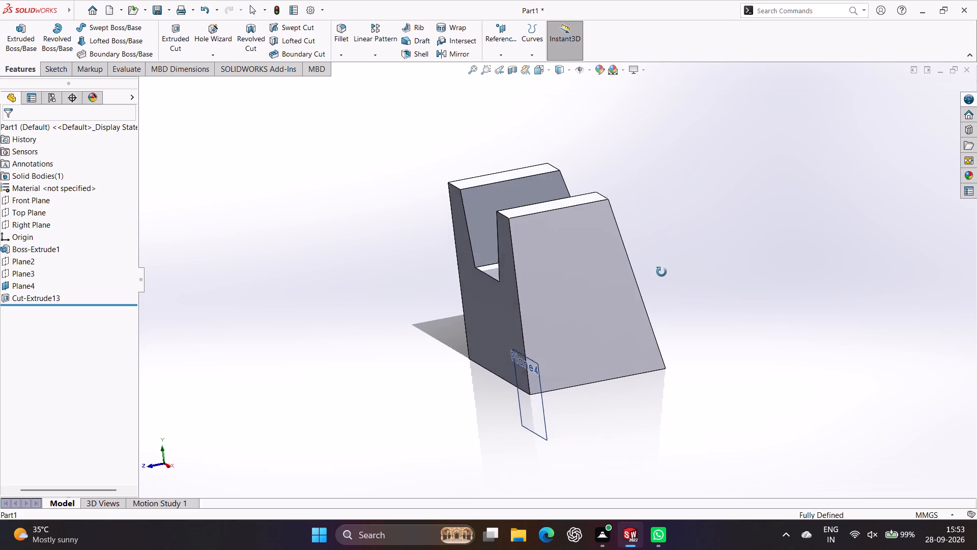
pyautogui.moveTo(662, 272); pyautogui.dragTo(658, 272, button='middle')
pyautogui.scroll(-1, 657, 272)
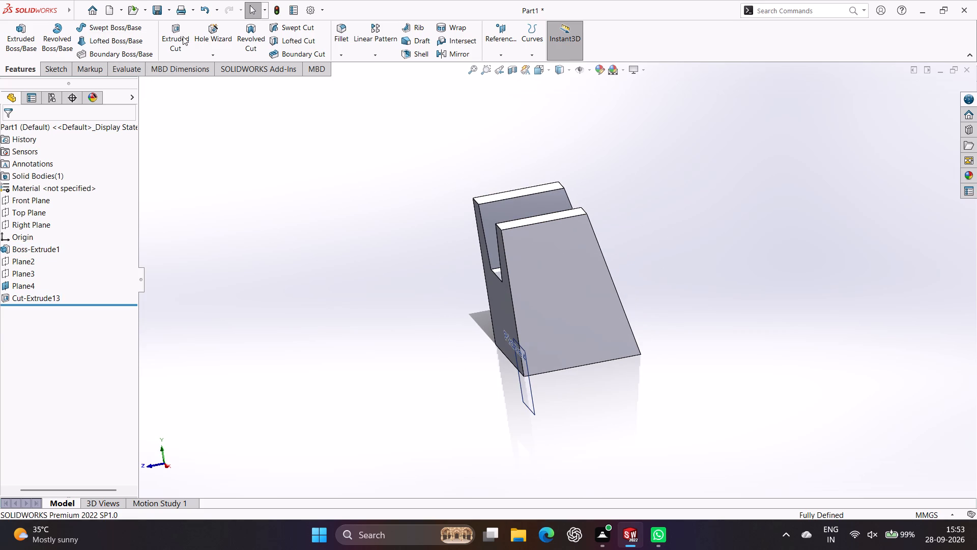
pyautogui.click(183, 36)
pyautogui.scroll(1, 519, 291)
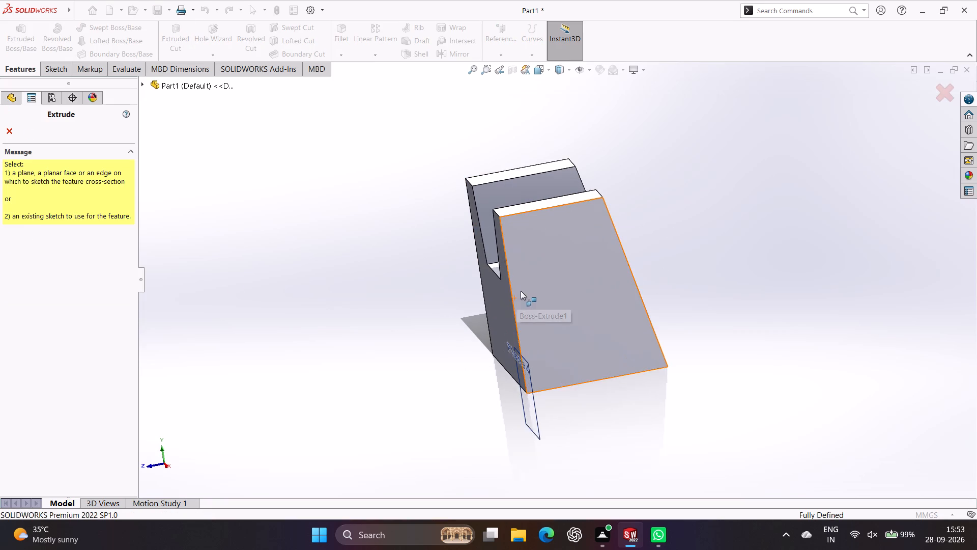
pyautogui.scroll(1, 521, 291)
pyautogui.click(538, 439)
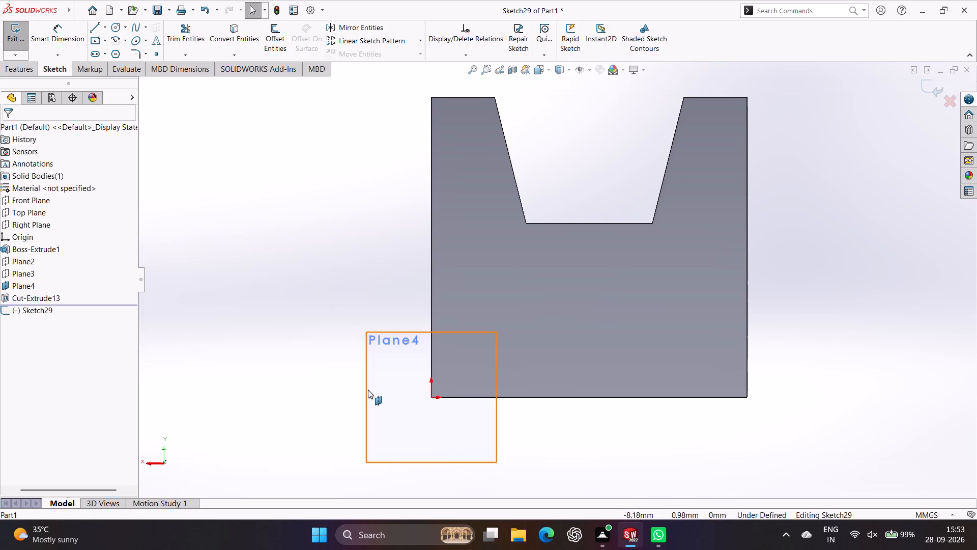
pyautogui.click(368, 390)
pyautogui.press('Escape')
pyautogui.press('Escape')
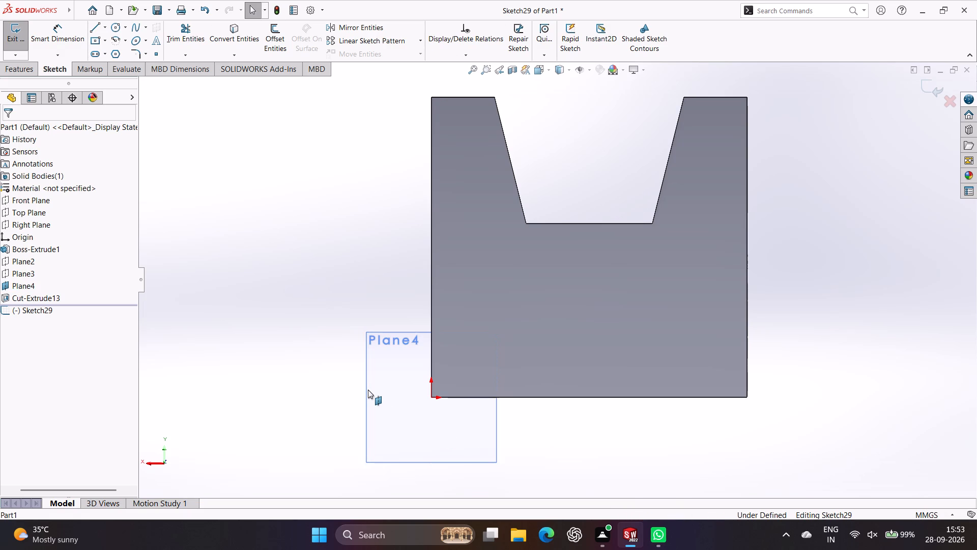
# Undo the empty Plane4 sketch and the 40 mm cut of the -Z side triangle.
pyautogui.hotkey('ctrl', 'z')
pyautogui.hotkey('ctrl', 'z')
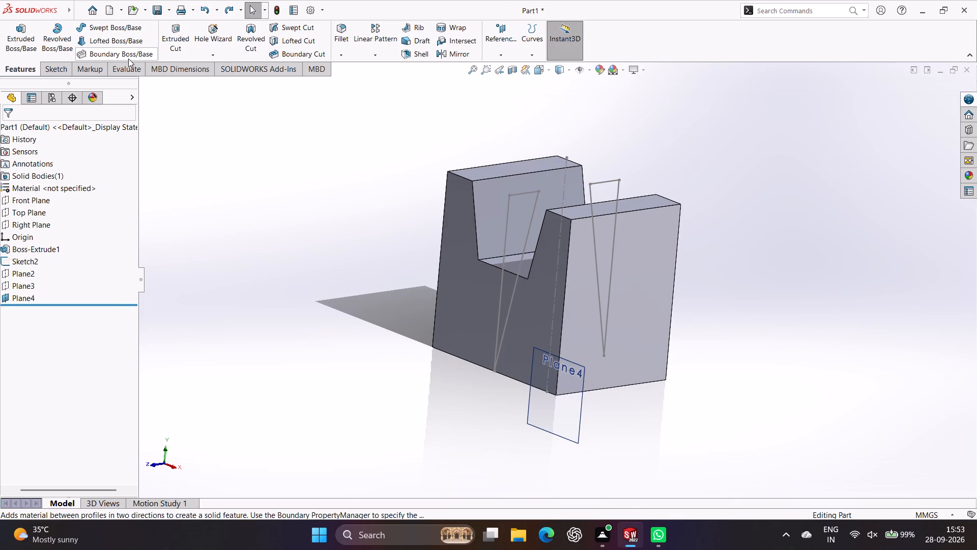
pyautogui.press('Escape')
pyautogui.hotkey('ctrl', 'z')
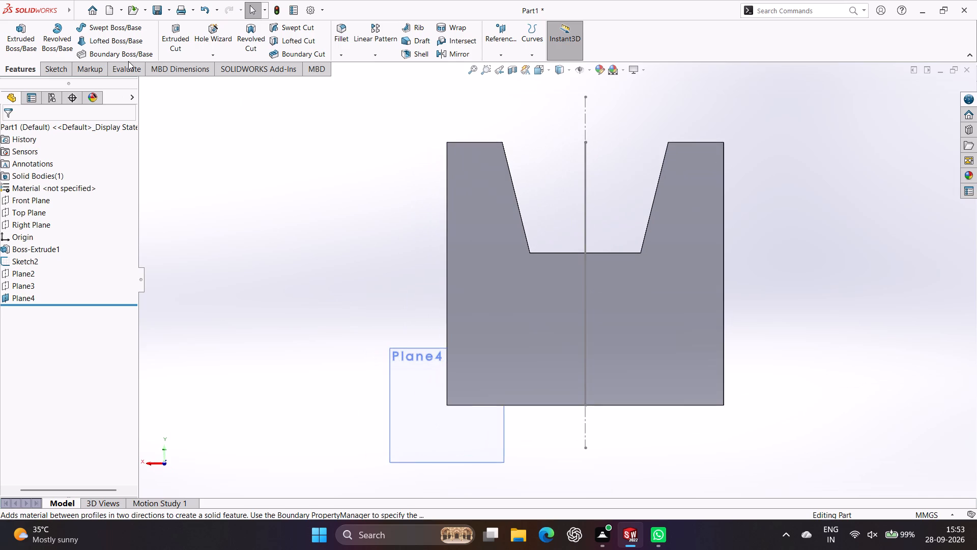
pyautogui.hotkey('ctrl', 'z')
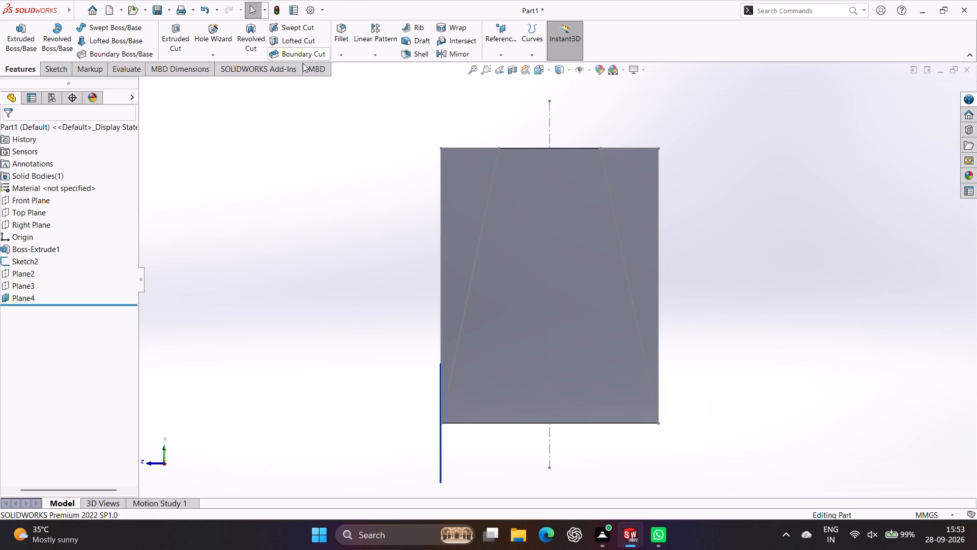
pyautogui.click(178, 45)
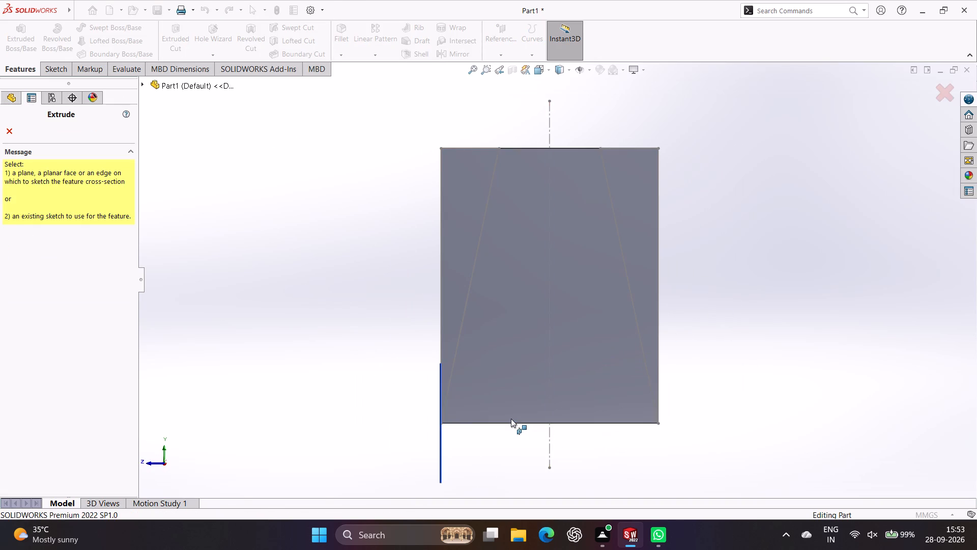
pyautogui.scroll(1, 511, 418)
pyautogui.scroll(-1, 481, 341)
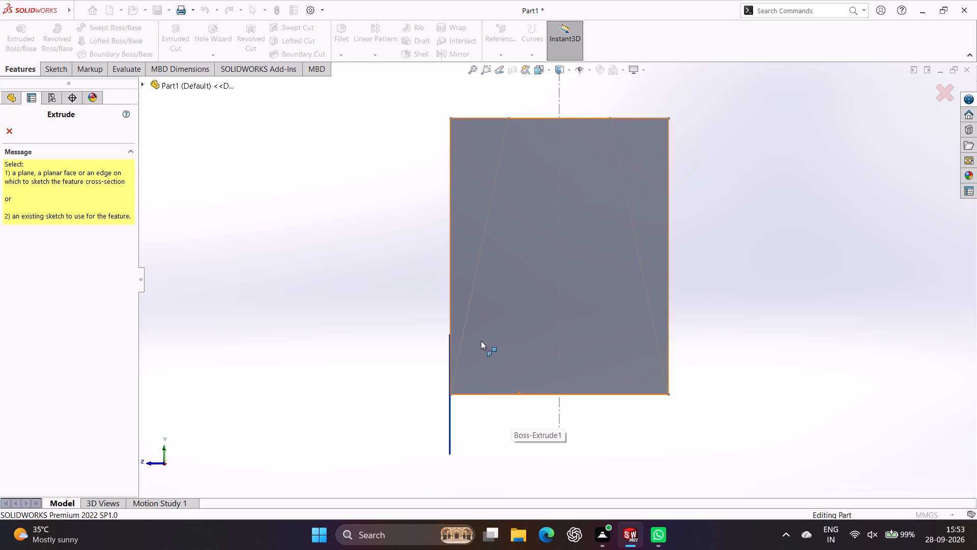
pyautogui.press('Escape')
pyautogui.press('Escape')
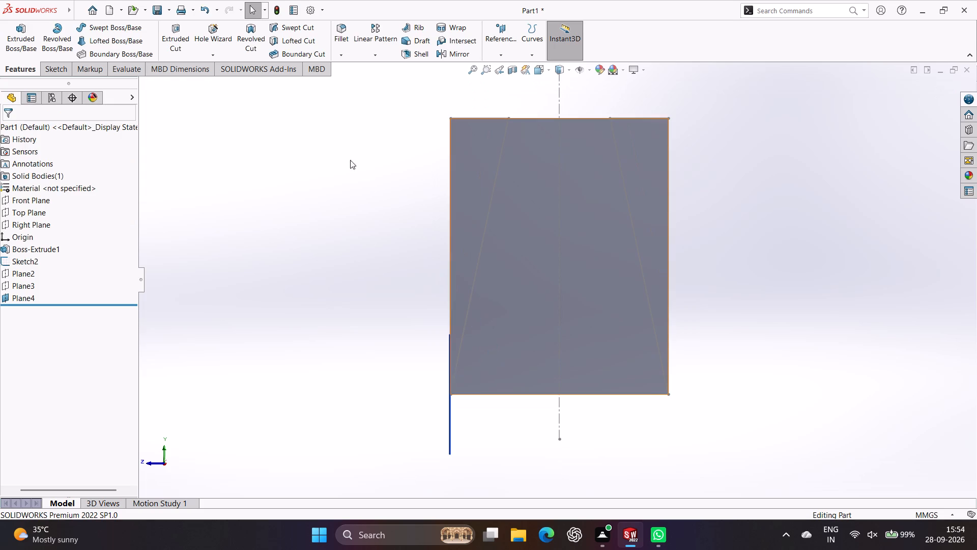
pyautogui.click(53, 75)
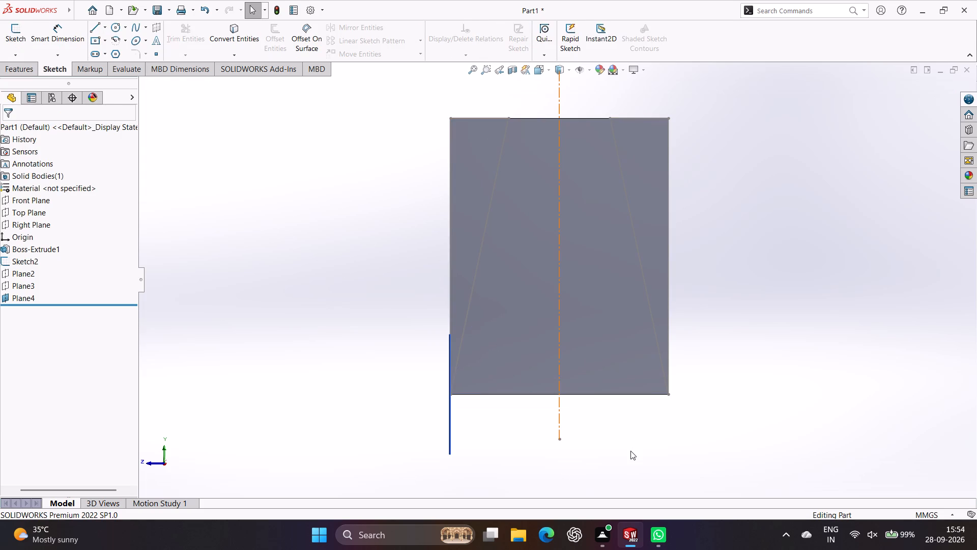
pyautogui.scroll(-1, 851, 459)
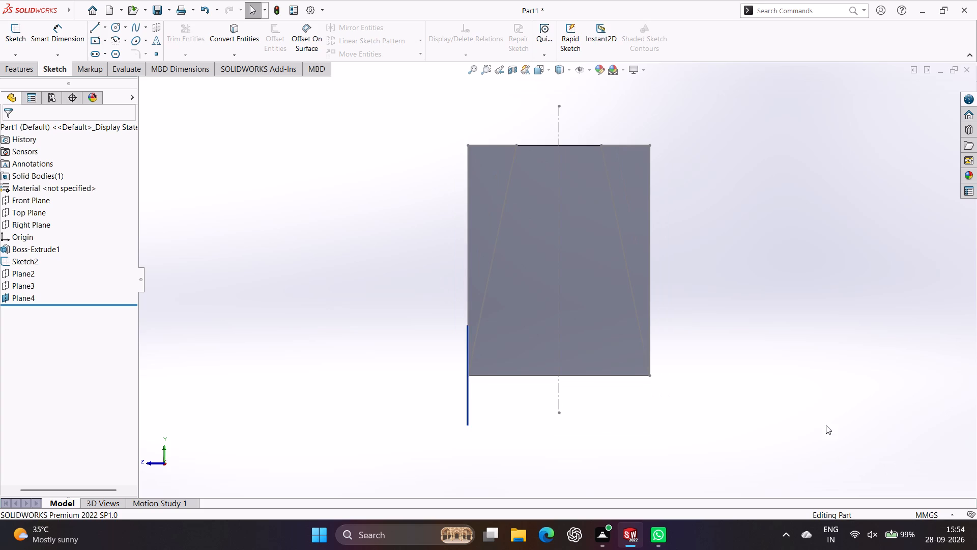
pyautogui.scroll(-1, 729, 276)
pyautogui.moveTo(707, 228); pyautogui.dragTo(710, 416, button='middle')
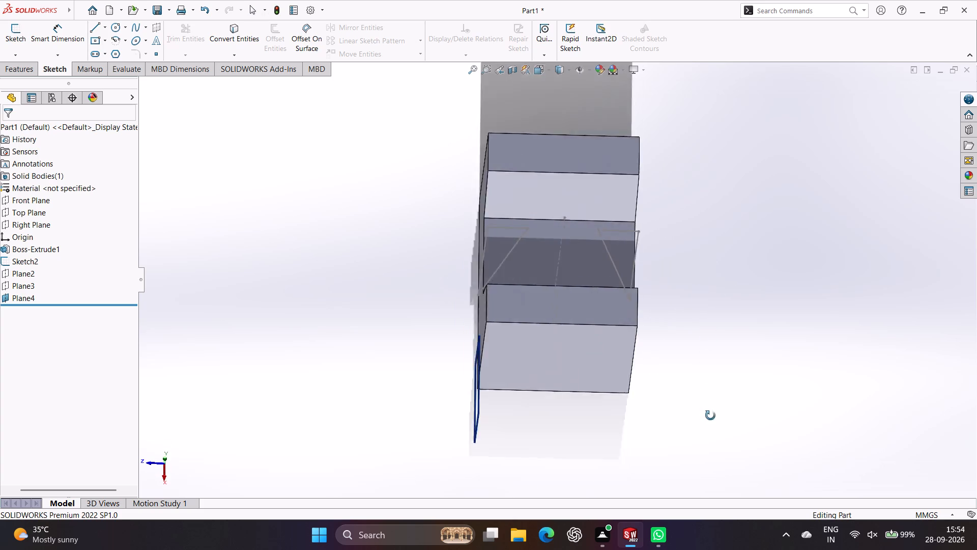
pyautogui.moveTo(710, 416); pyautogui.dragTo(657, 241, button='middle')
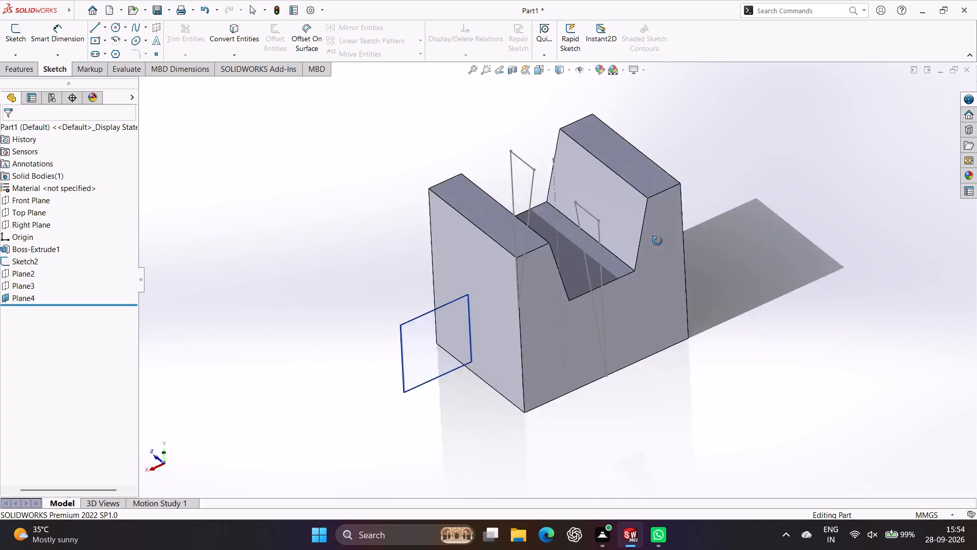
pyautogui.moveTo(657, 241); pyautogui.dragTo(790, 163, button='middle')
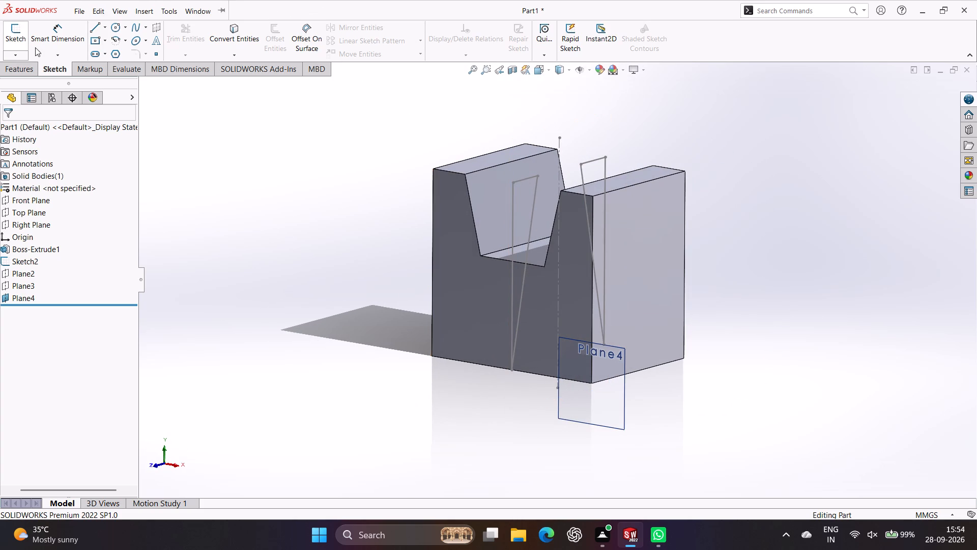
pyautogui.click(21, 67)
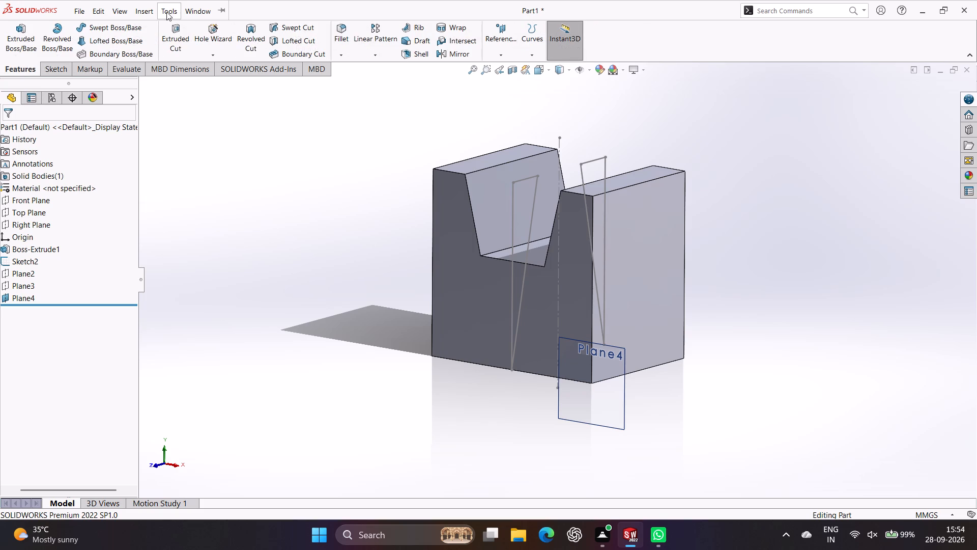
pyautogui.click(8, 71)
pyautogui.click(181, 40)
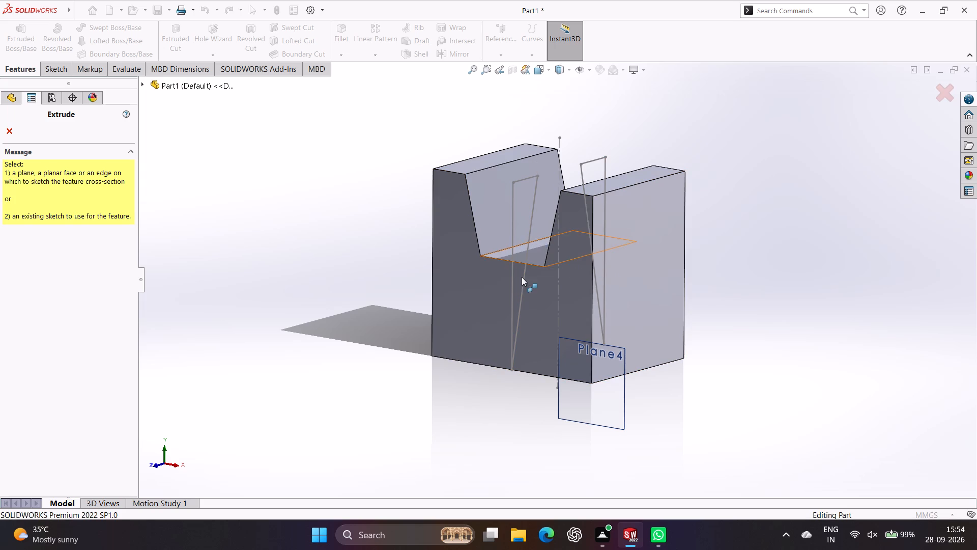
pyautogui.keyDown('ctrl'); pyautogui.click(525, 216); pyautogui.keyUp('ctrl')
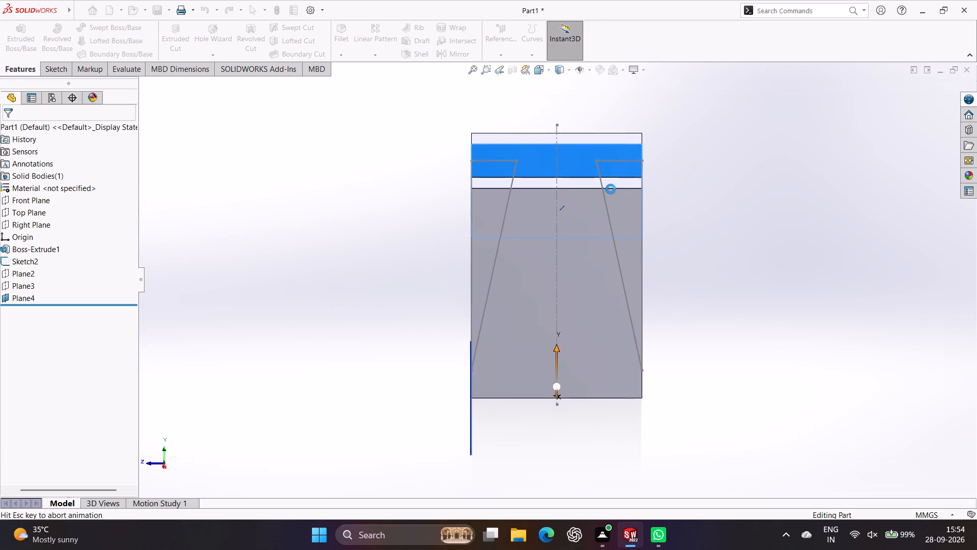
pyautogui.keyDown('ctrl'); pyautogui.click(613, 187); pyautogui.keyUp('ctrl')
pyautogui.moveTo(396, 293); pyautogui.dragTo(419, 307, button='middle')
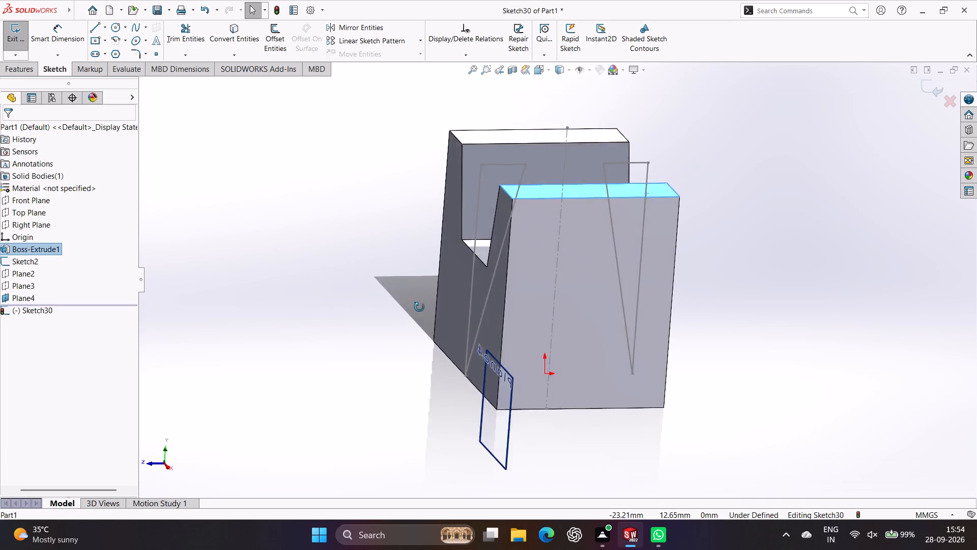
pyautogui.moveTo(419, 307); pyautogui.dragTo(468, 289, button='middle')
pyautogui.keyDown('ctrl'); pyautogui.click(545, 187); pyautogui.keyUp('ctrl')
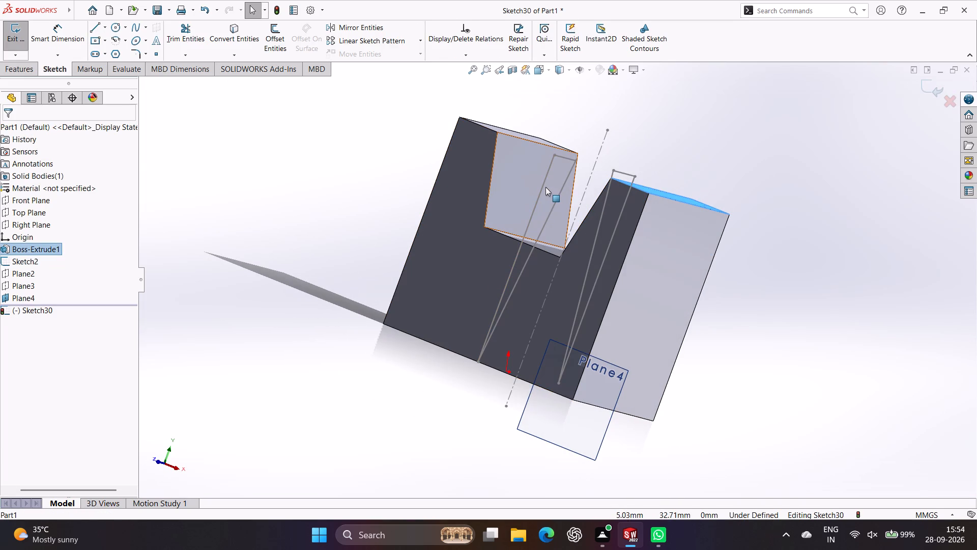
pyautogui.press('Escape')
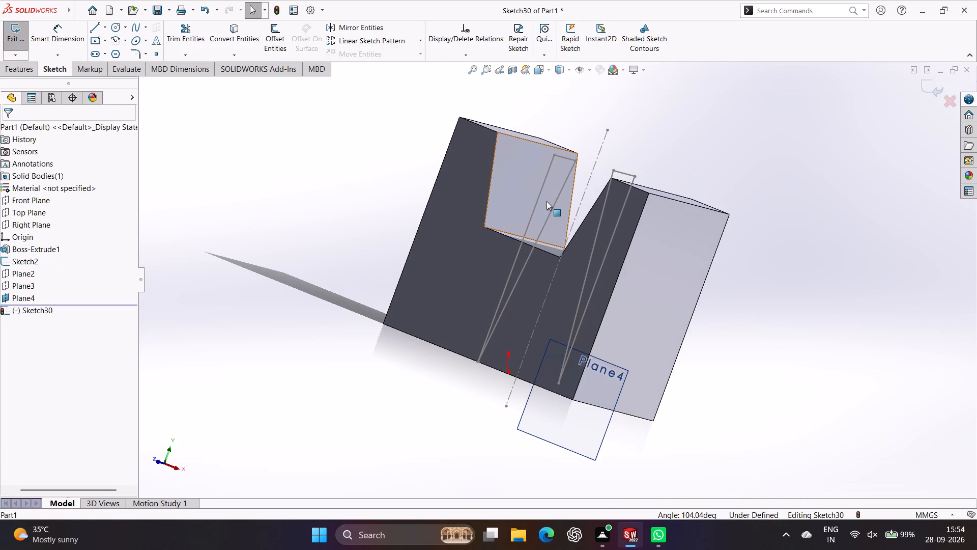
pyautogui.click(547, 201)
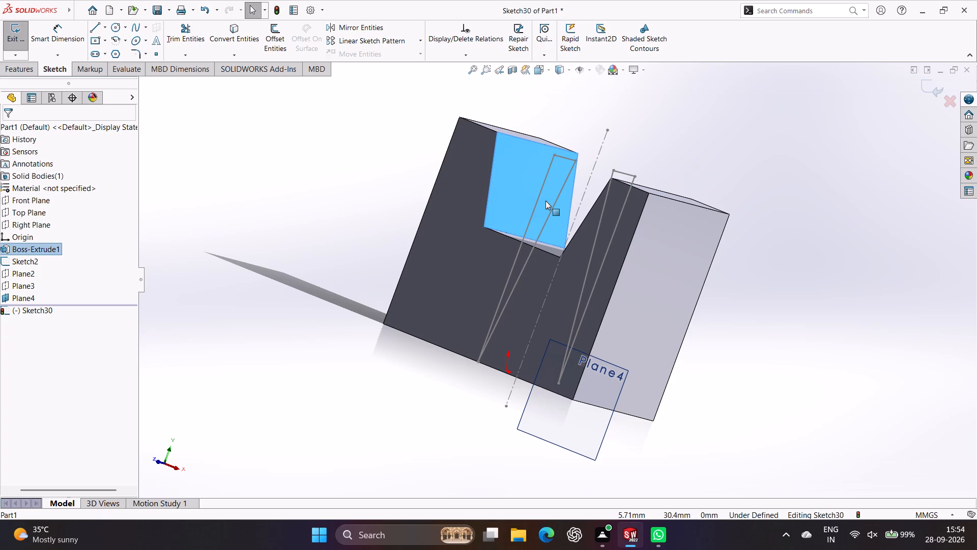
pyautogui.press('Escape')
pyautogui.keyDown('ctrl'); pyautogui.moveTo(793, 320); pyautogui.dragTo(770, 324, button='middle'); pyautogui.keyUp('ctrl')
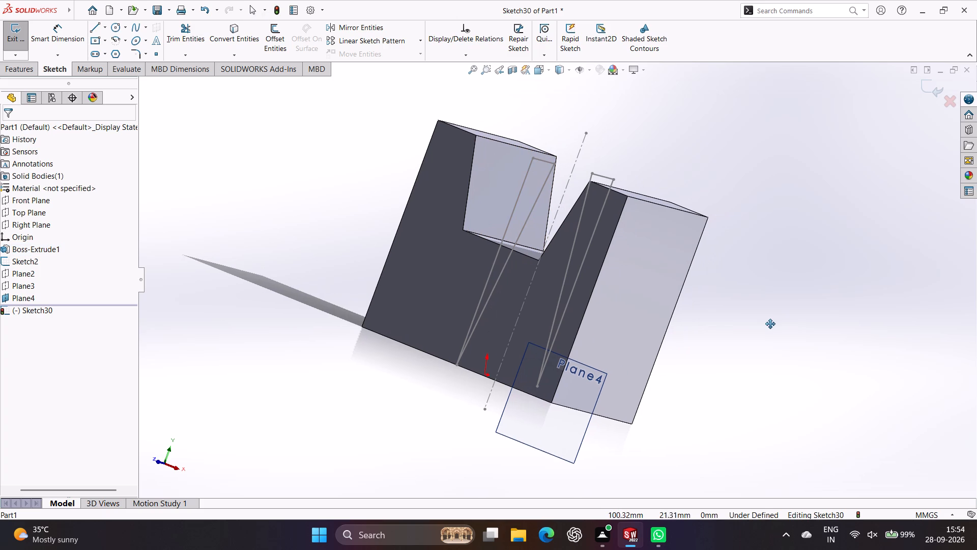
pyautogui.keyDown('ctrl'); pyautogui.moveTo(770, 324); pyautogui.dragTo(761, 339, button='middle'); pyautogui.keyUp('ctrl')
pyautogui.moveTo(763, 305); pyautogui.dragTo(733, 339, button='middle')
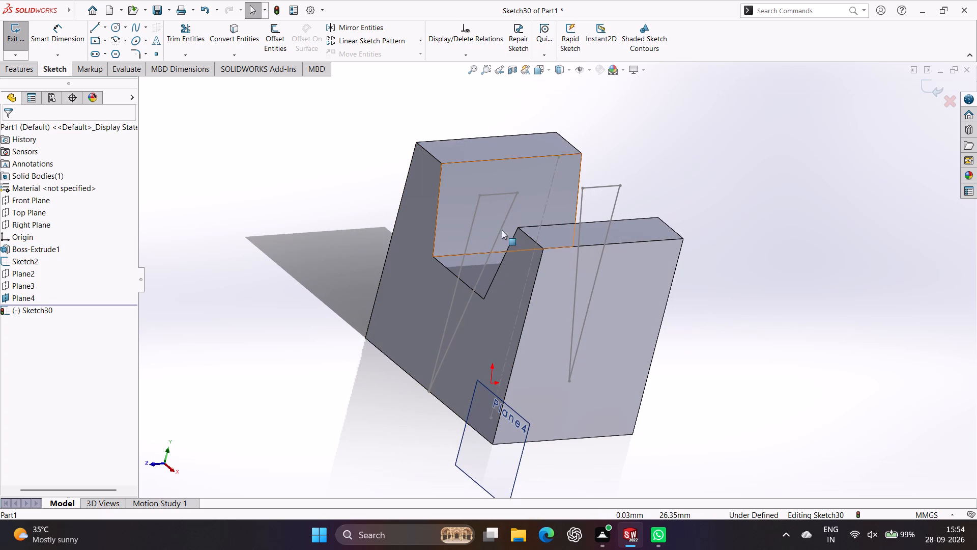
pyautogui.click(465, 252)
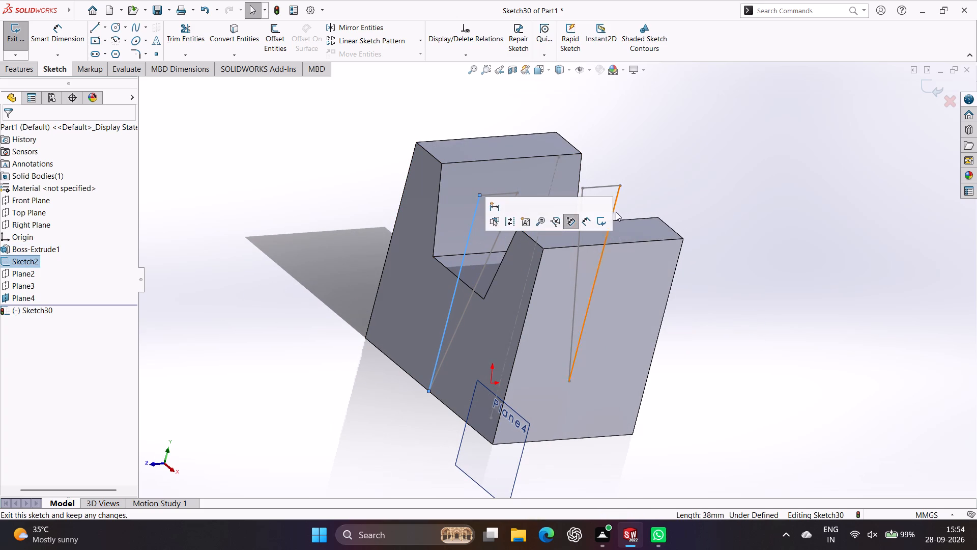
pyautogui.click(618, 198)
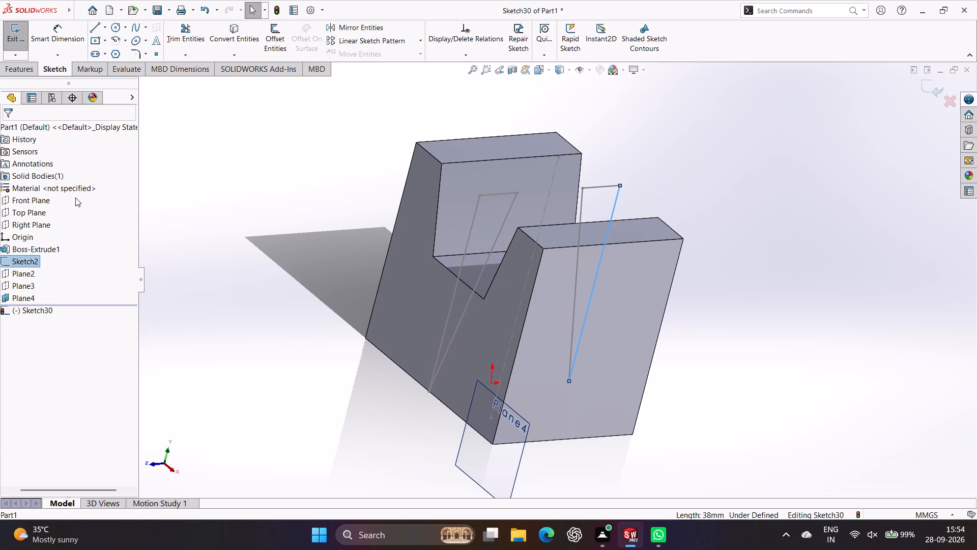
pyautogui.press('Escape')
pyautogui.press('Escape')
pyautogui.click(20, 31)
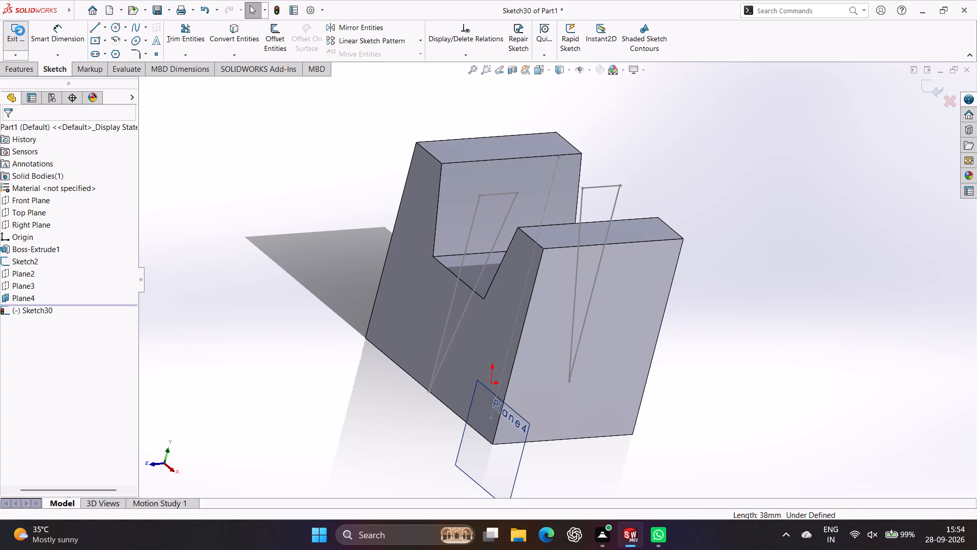
# Cut both mirrored side triangles of the existing sketch through the block with one 40 mm Mid Plane Extruded Cut.
pyautogui.click(180, 43)
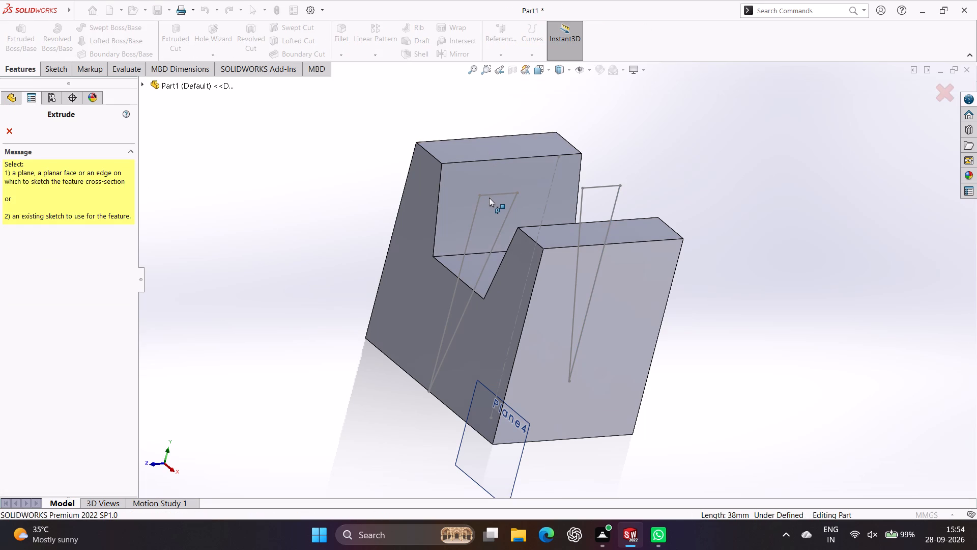
pyautogui.click(481, 273)
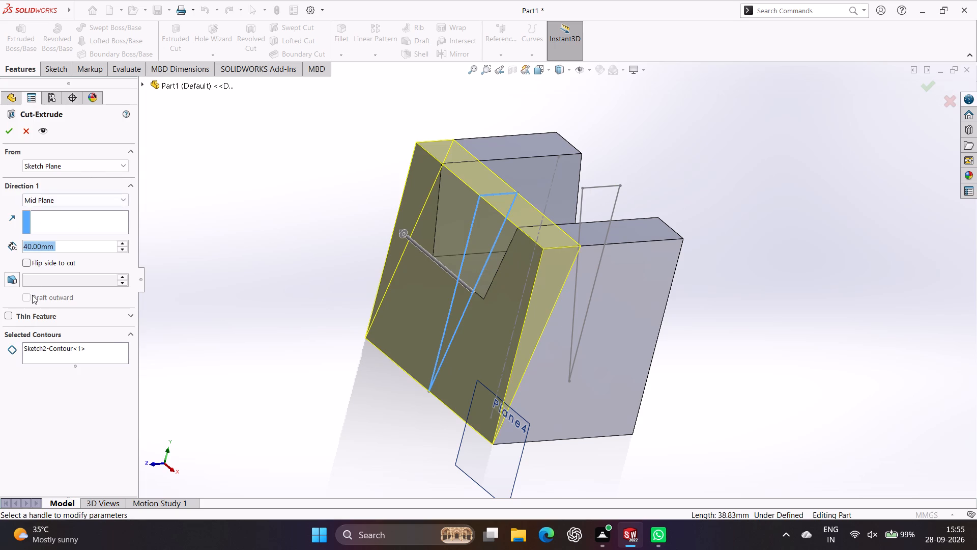
pyautogui.click(33, 360)
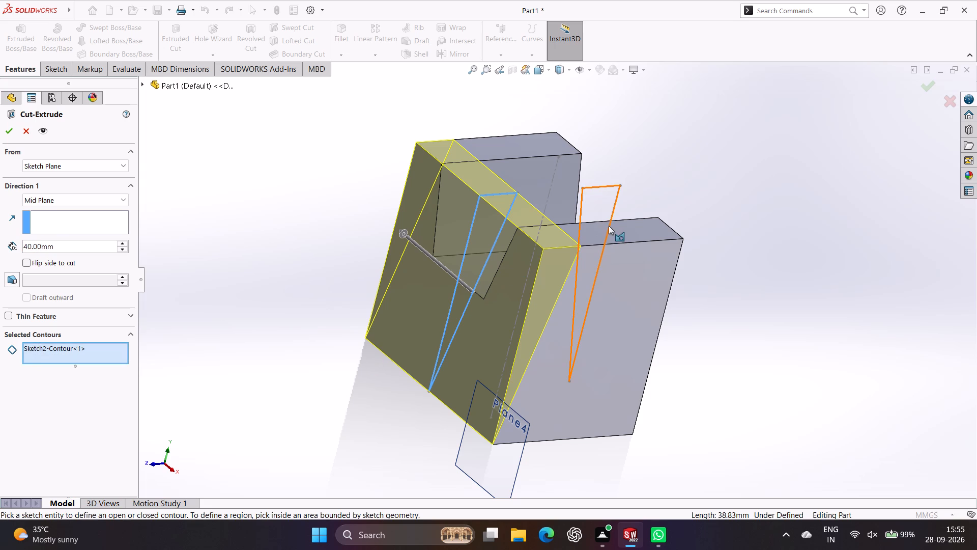
pyautogui.click(611, 211)
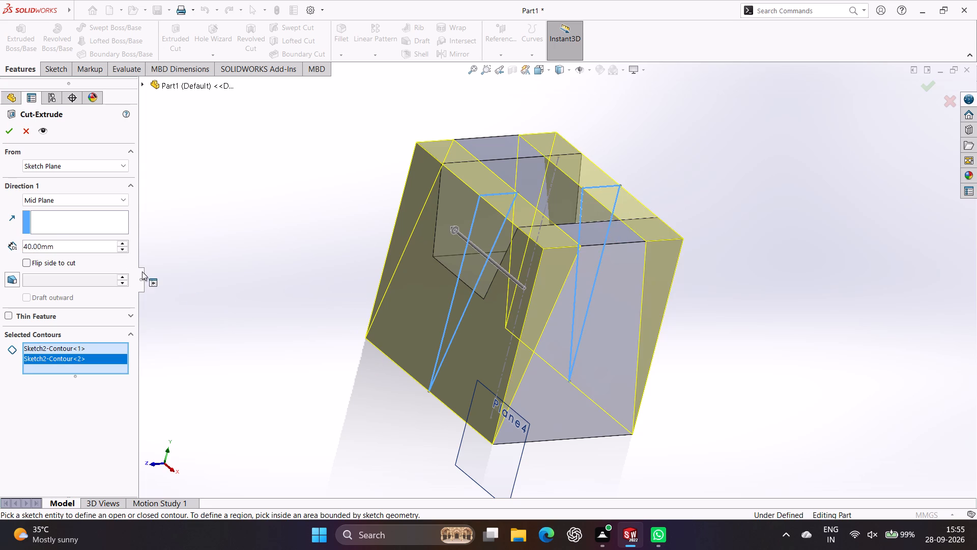
pyautogui.press('Return')
pyautogui.press('Return')
pyautogui.click(10, 136)
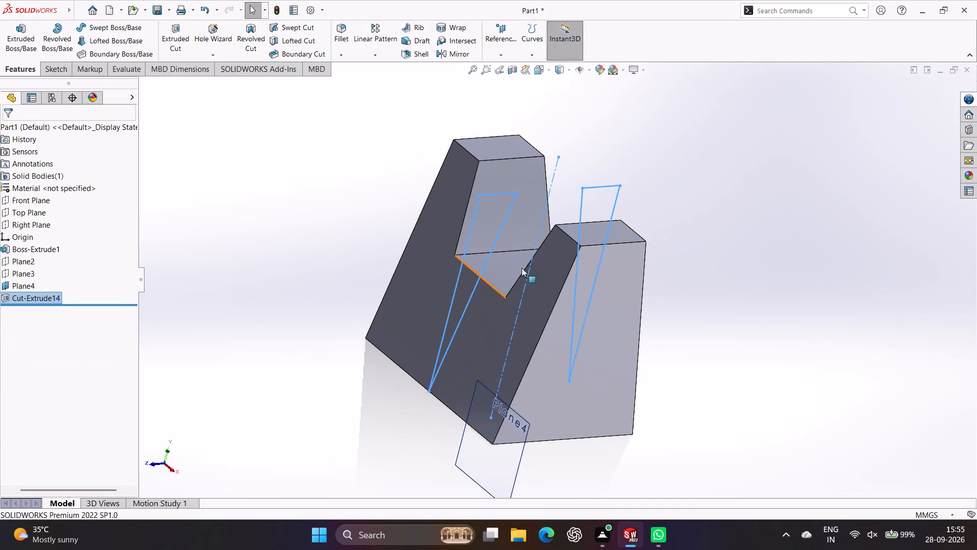
pyautogui.moveTo(744, 288); pyautogui.dragTo(715, 231, button='middle')
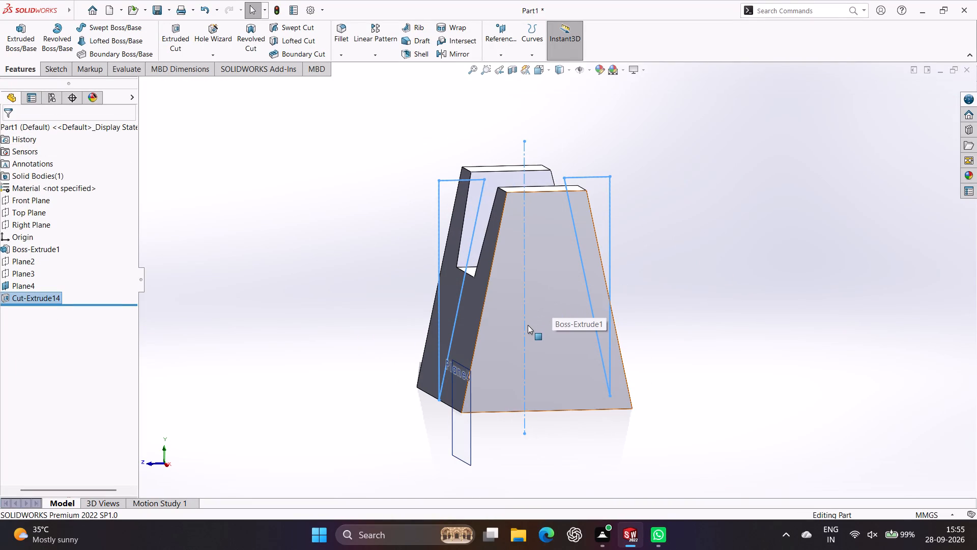
pyautogui.press('Escape')
# Open a new sketch on the Front Plane.
pyautogui.moveTo(673, 238); pyautogui.dragTo(663, 240, button='middle')
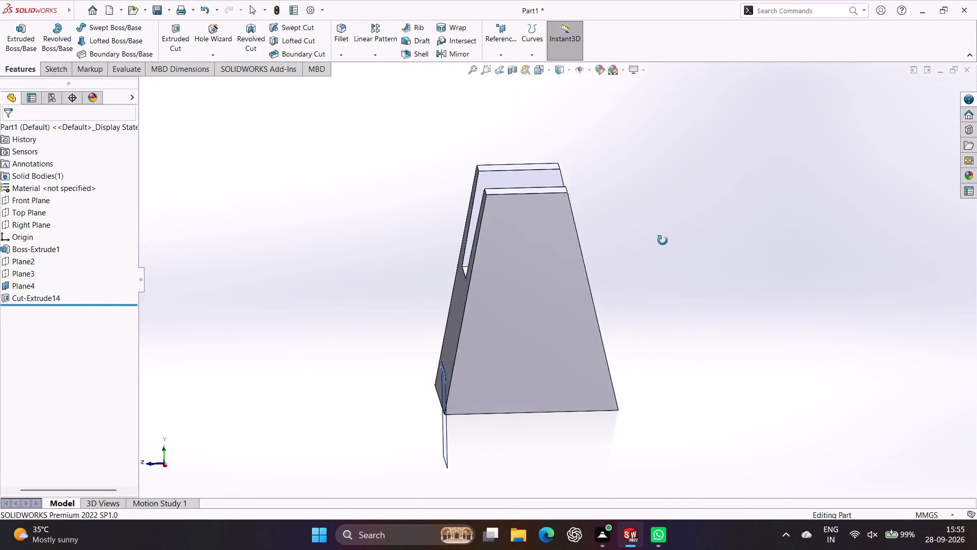
pyautogui.moveTo(663, 240); pyautogui.dragTo(651, 256, button='middle')
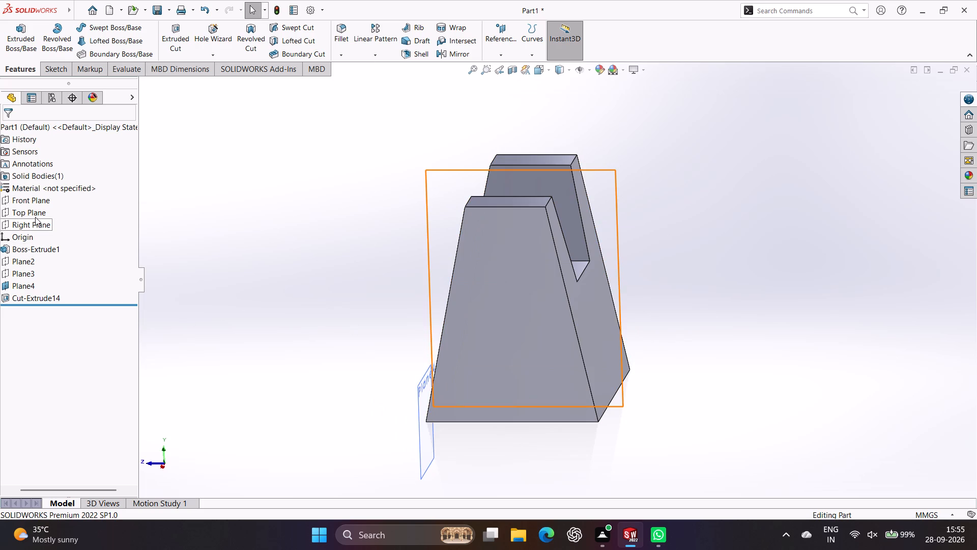
pyautogui.click(34, 193)
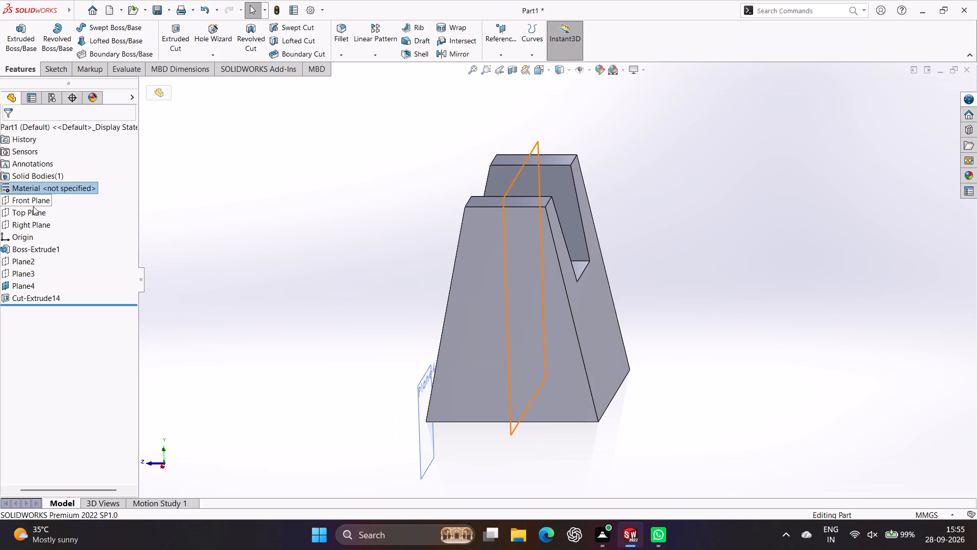
pyautogui.click(33, 203)
pyautogui.click(40, 189)
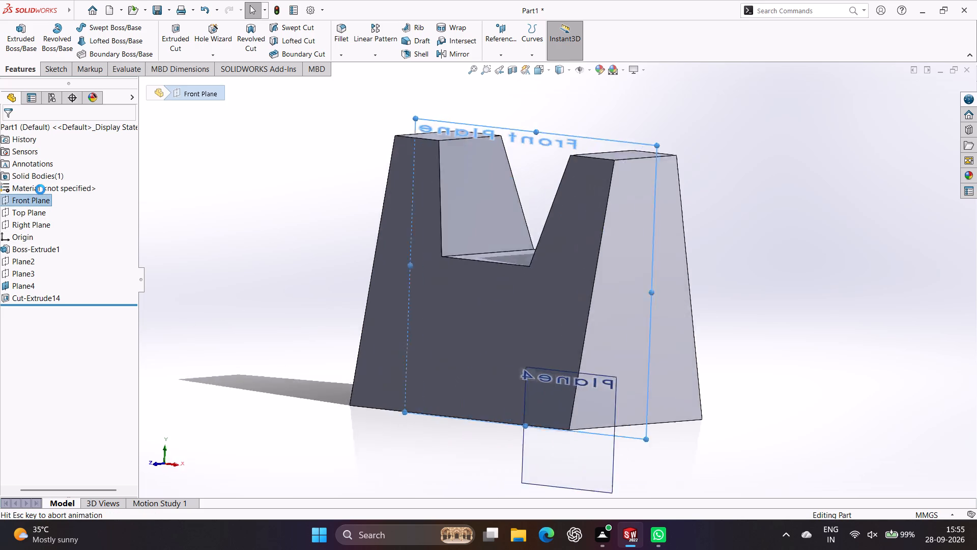
pyautogui.press('Escape')
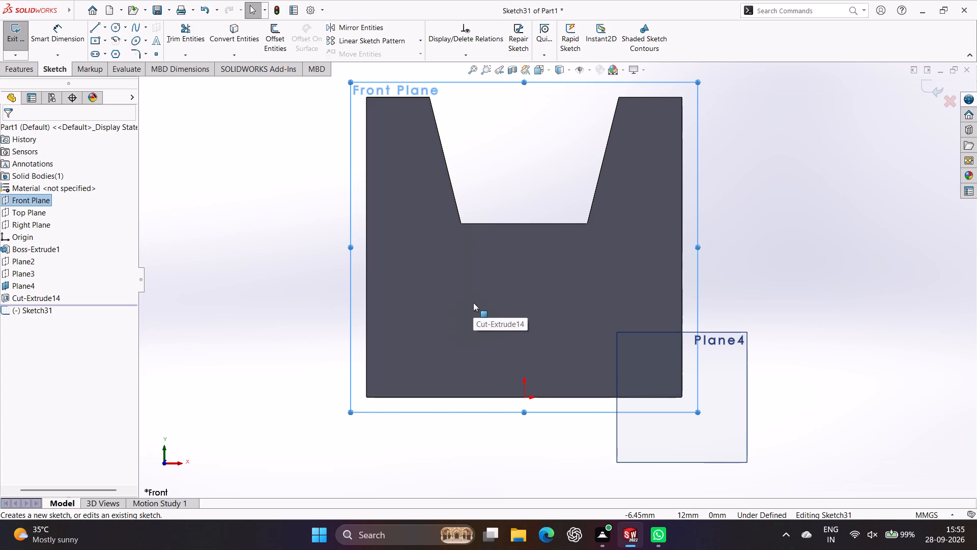
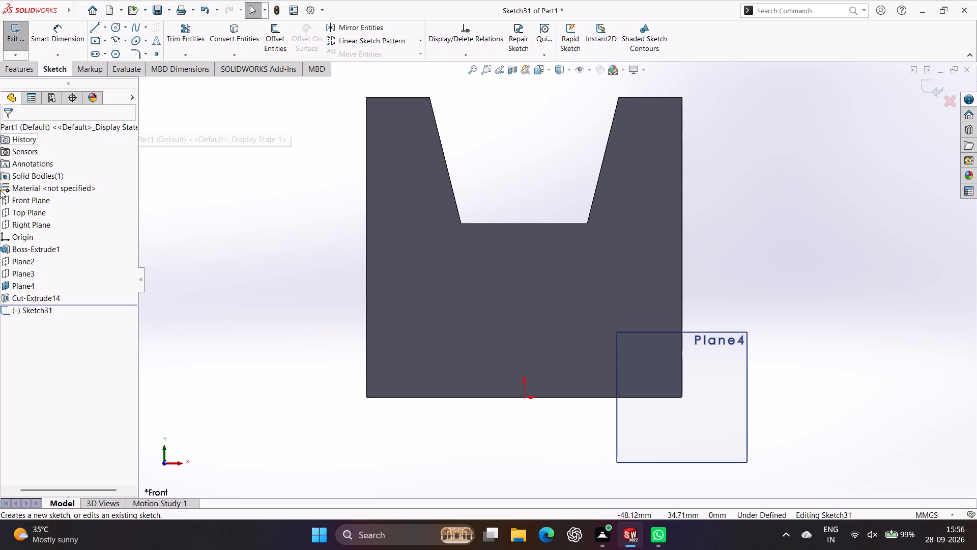
# Sketch a center rectangle on the origin at the block's bottom edge, 23 mm high and 24 mm wide.
pyautogui.click(104, 41)
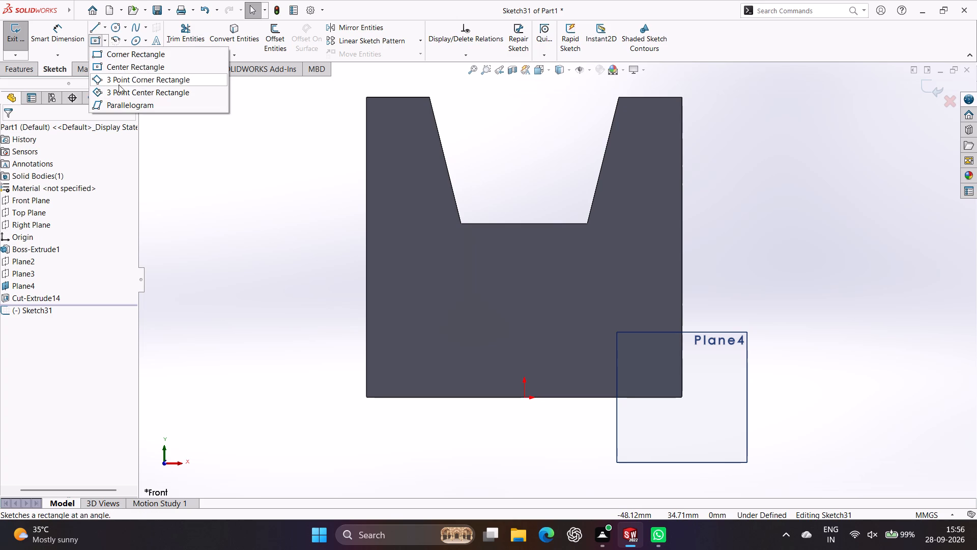
pyautogui.click(105, 38)
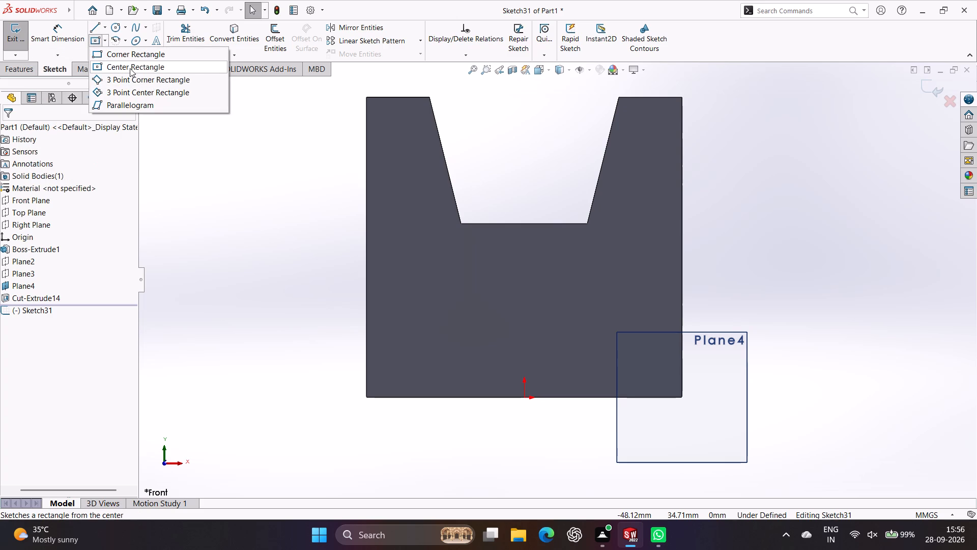
pyautogui.click(130, 68)
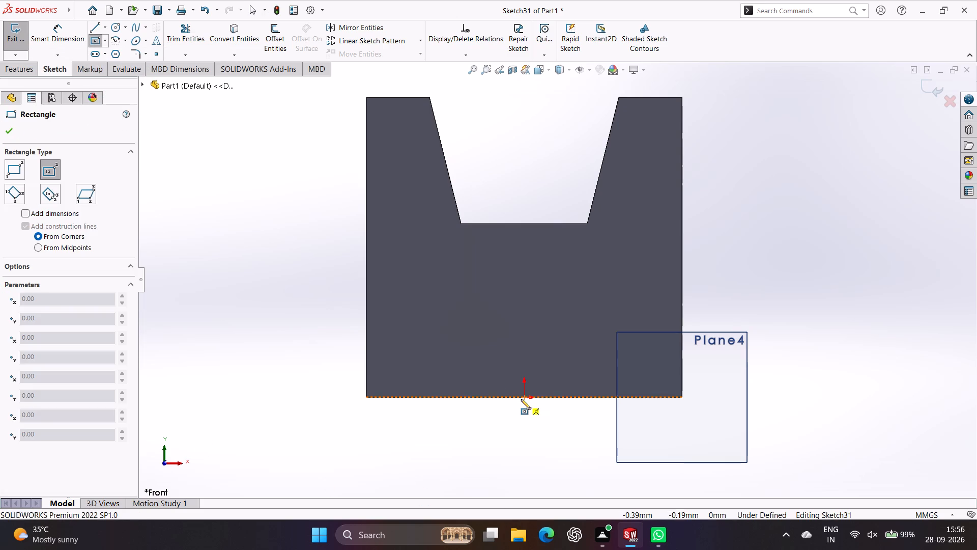
pyautogui.click(524, 399)
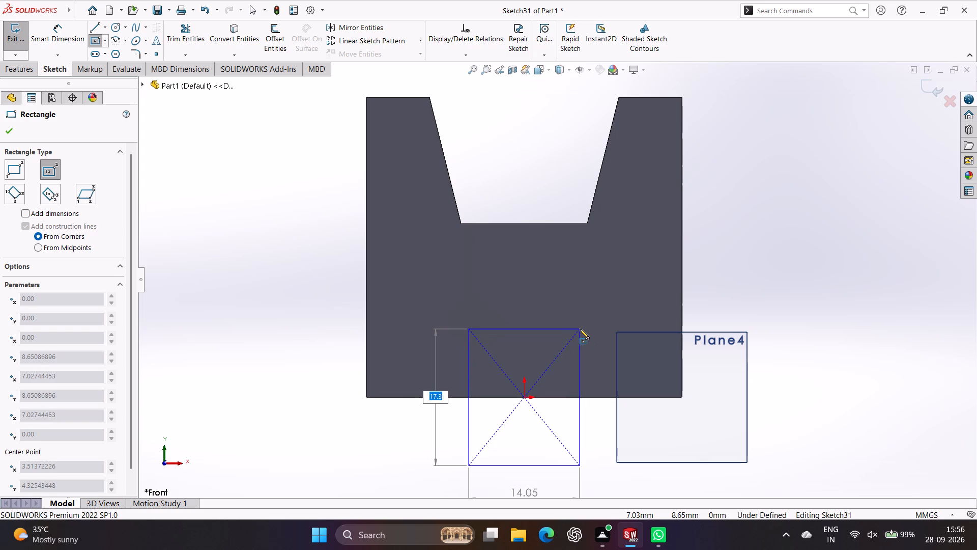
pyautogui.write('23')
pyautogui.press('Return')
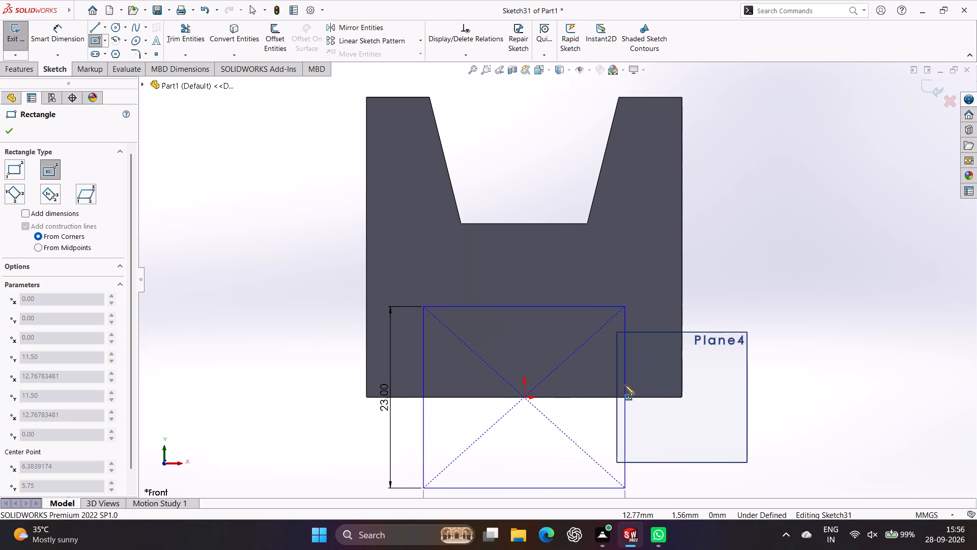
pyautogui.scroll(-1, 625, 385)
pyautogui.write('24')
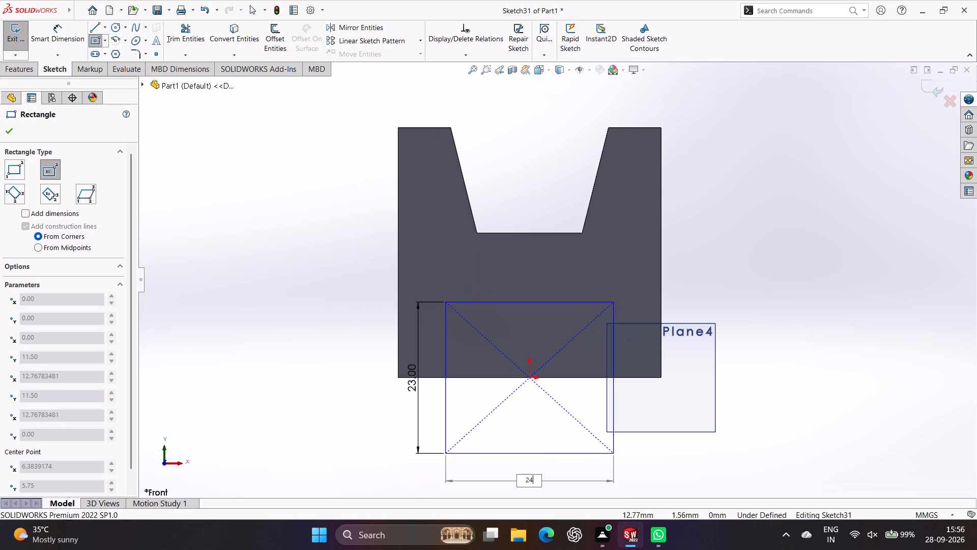
pyautogui.press('Return')
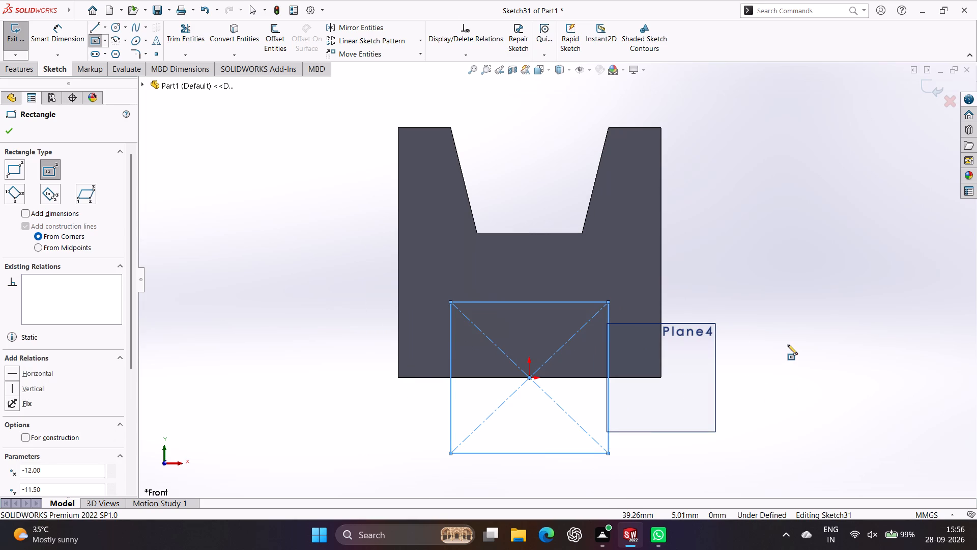
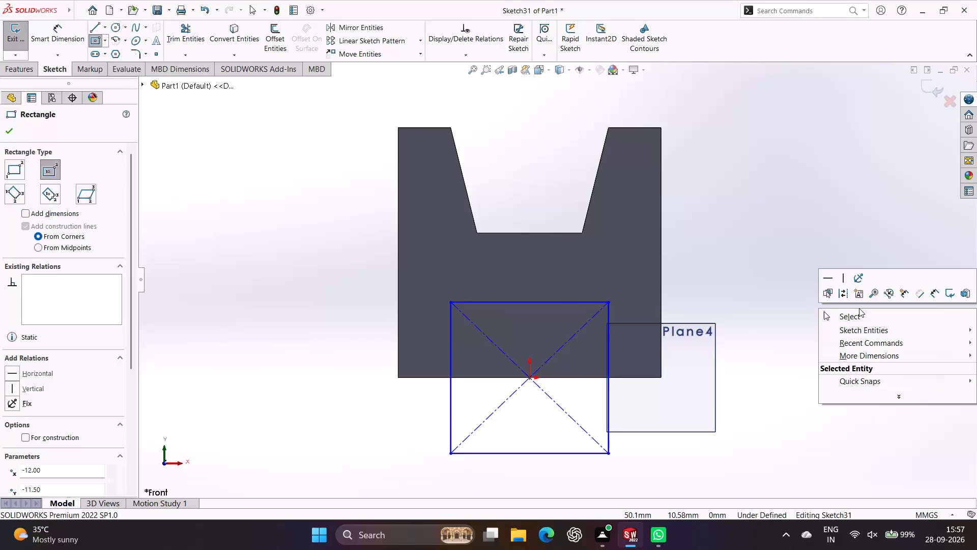
# Sketch a vertical centerline about 58 mm long through the origin, from below the rectangle to above the block.
pyautogui.doubleClick(805, 281)
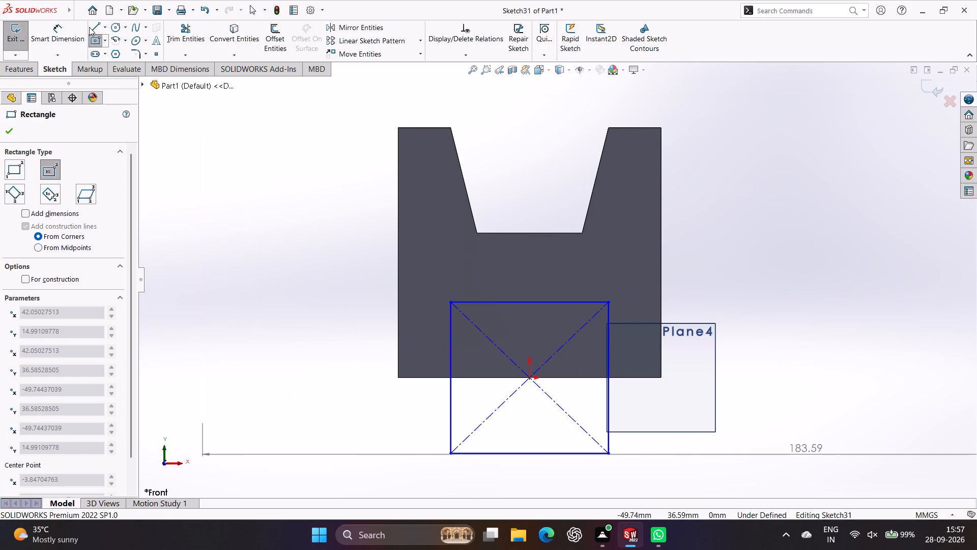
pyautogui.click(104, 29)
pyautogui.click(104, 52)
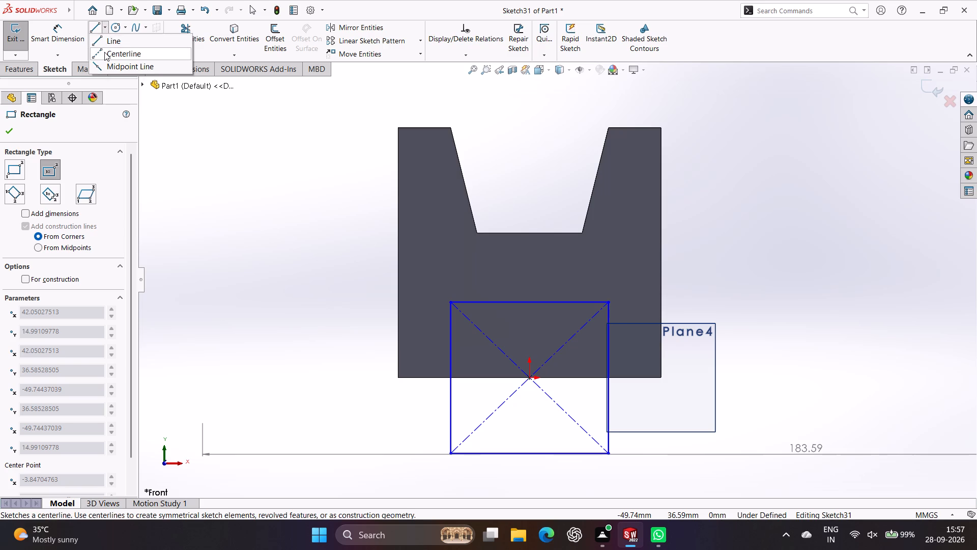
pyautogui.click(528, 484)
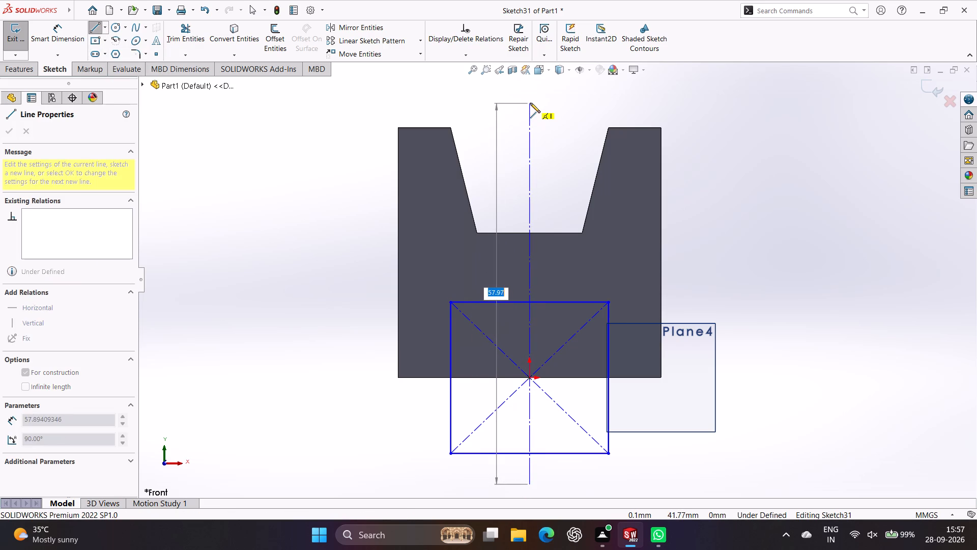
pyautogui.click(530, 103)
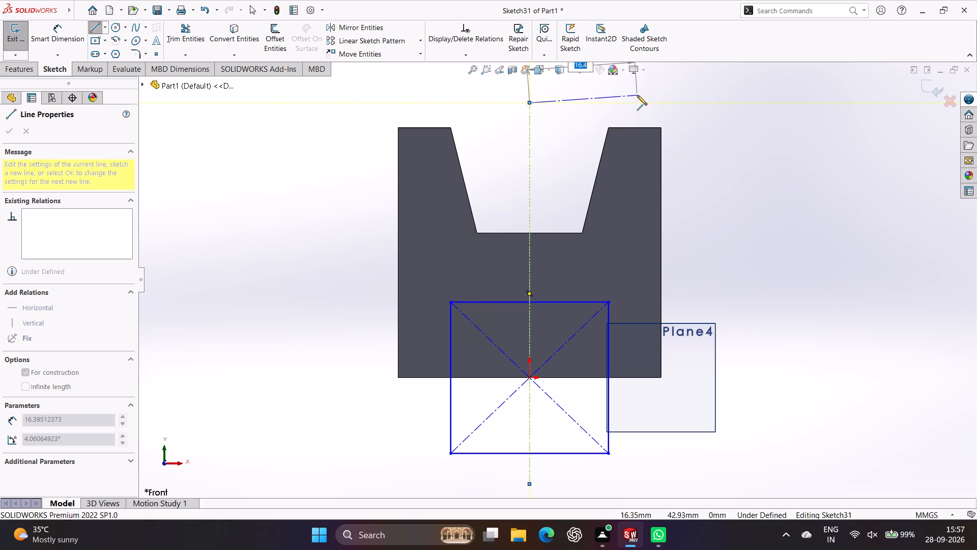
pyautogui.press('Escape')
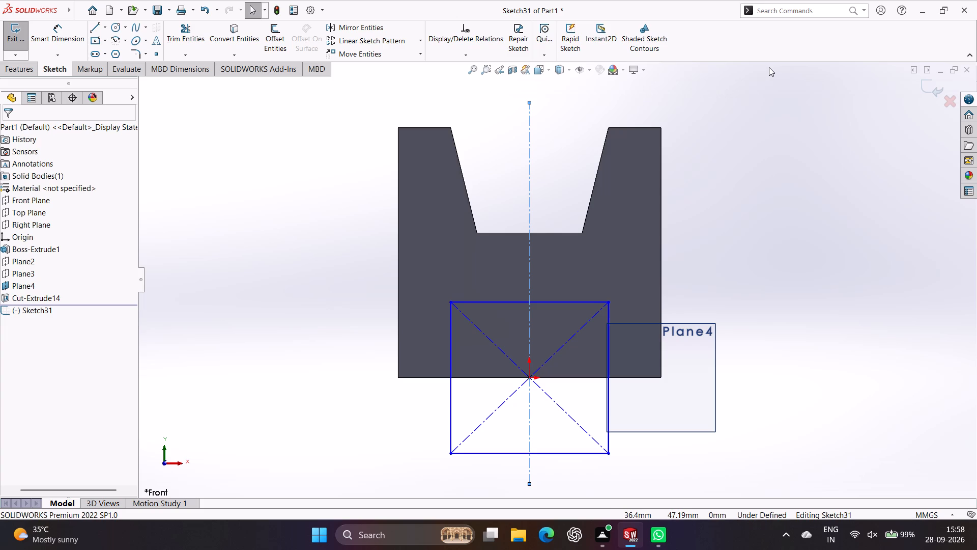
# Make the rectangle's two vertical sides symmetric about the vertical centerline.
pyautogui.click(449, 392)
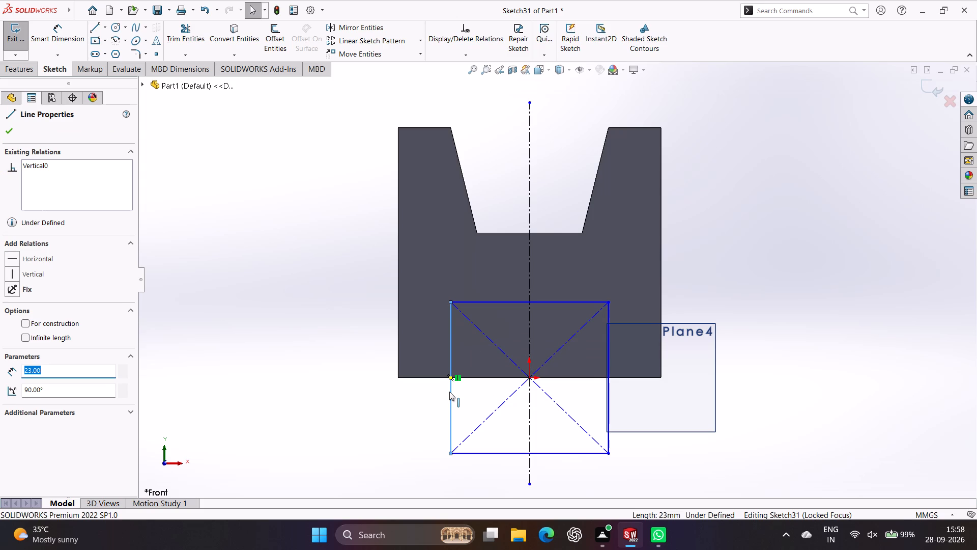
pyautogui.keyDown('ctrl'); pyautogui.click(529, 425); pyautogui.keyUp('ctrl')
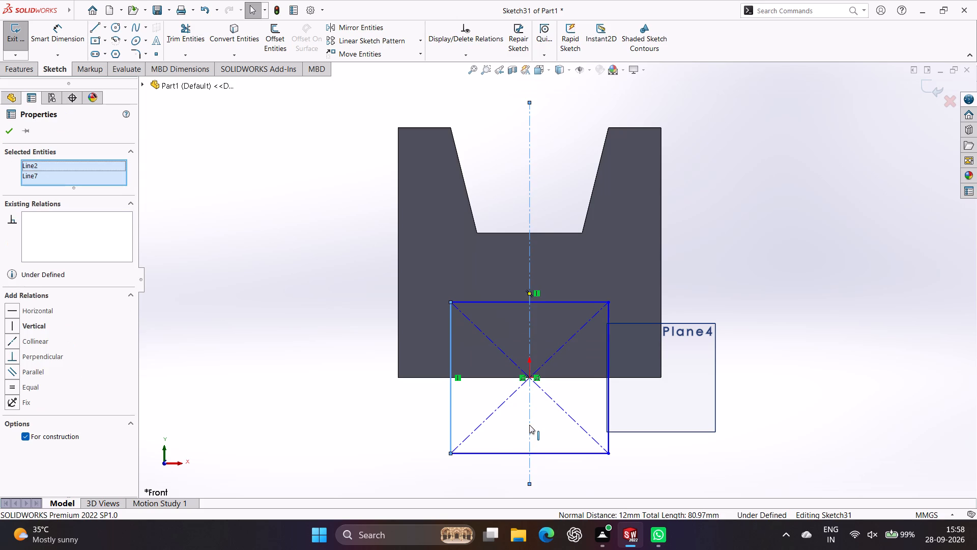
pyautogui.keyDown('ctrl'); pyautogui.click(608, 441); pyautogui.keyUp('ctrl')
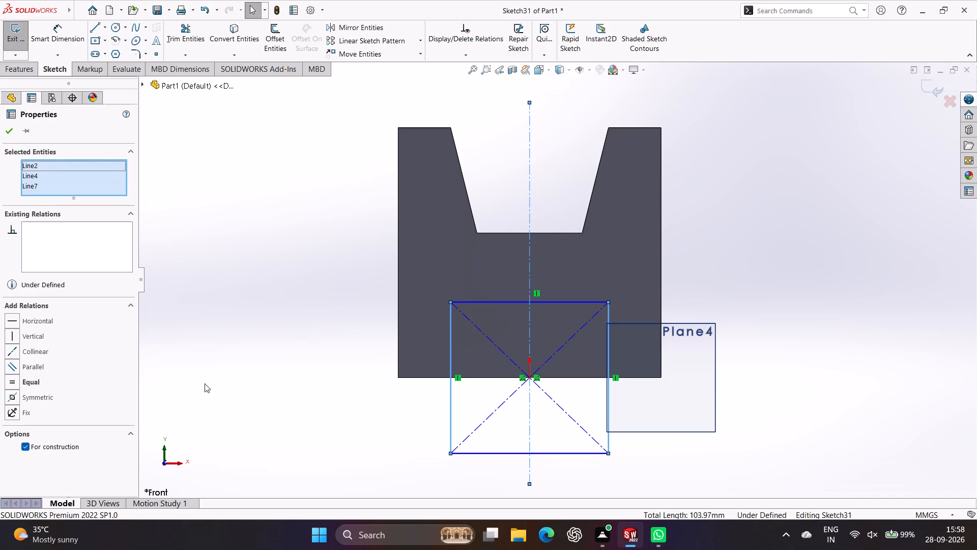
pyautogui.click(7, 397)
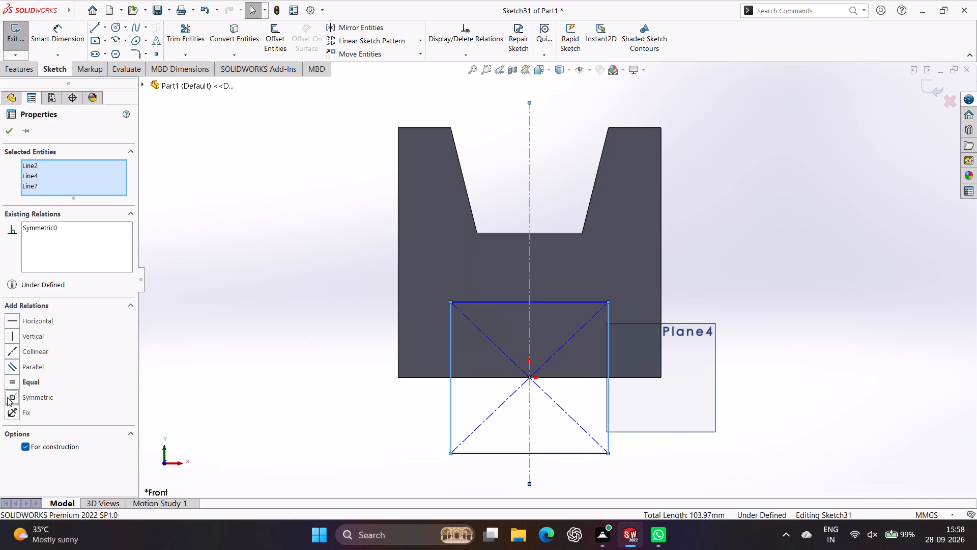
pyautogui.press('Return')
pyautogui.press('Return')
pyautogui.click(6, 133)
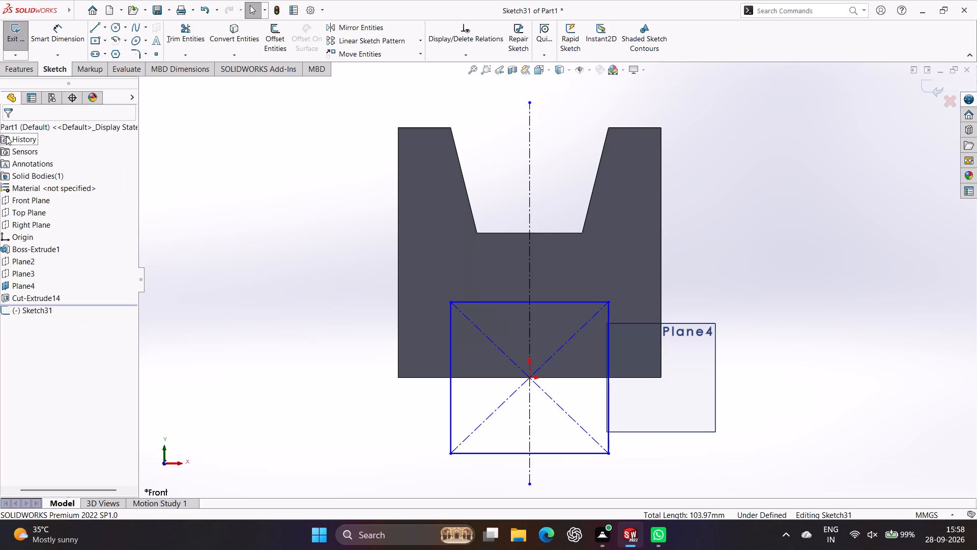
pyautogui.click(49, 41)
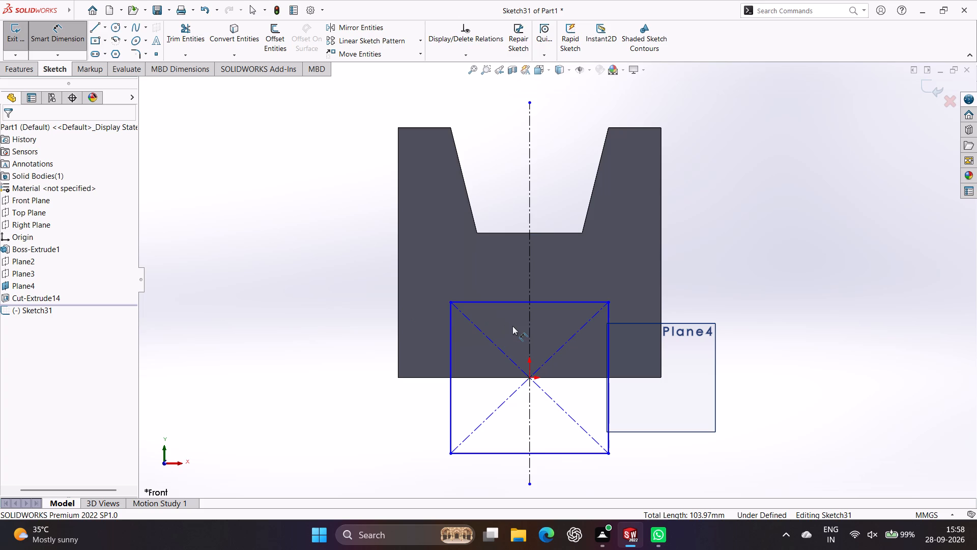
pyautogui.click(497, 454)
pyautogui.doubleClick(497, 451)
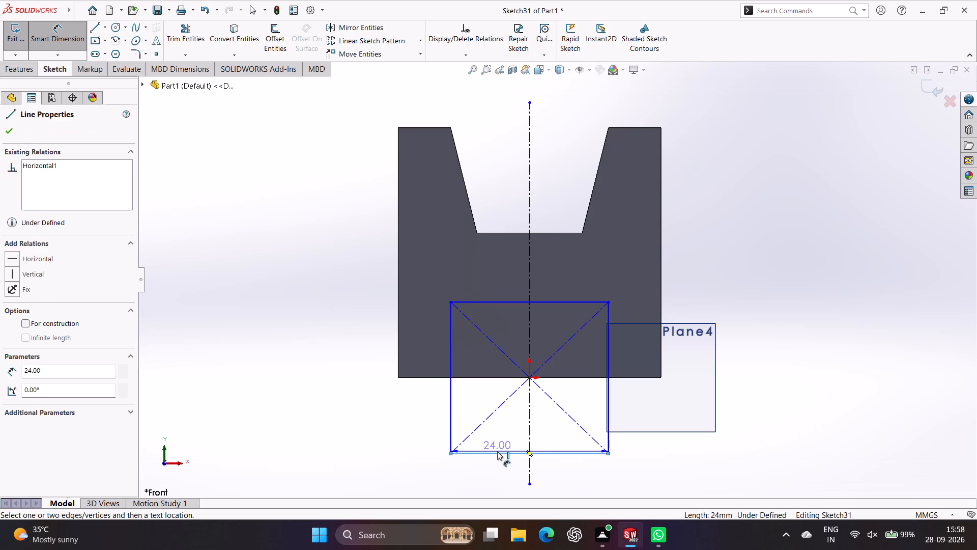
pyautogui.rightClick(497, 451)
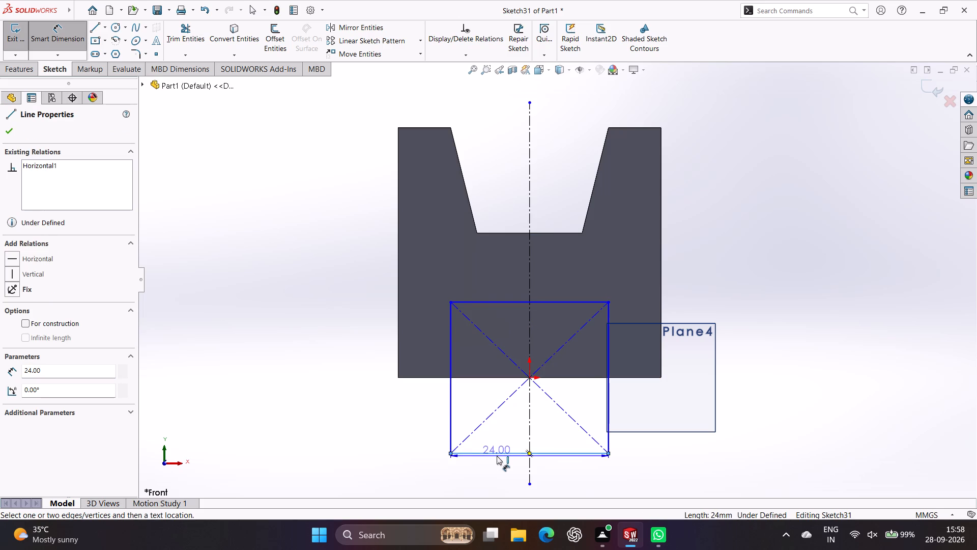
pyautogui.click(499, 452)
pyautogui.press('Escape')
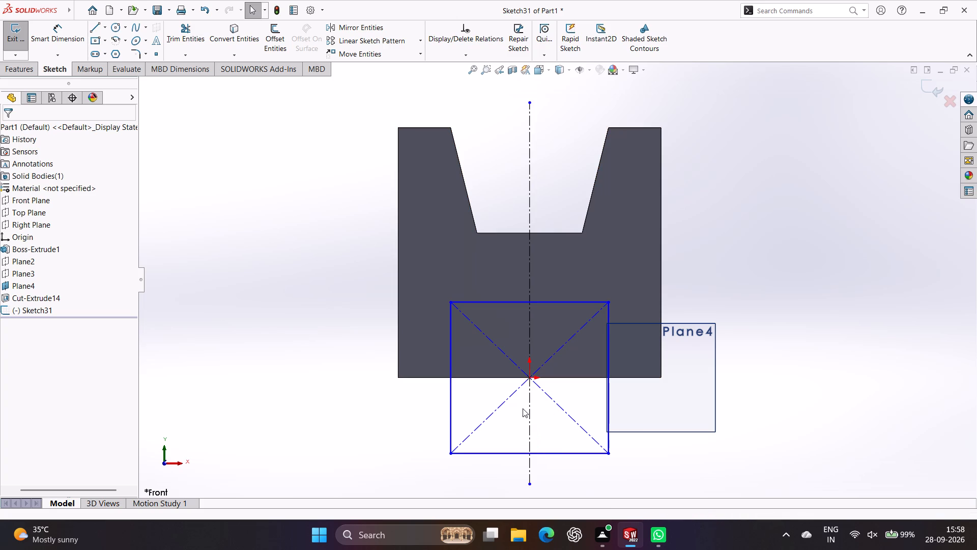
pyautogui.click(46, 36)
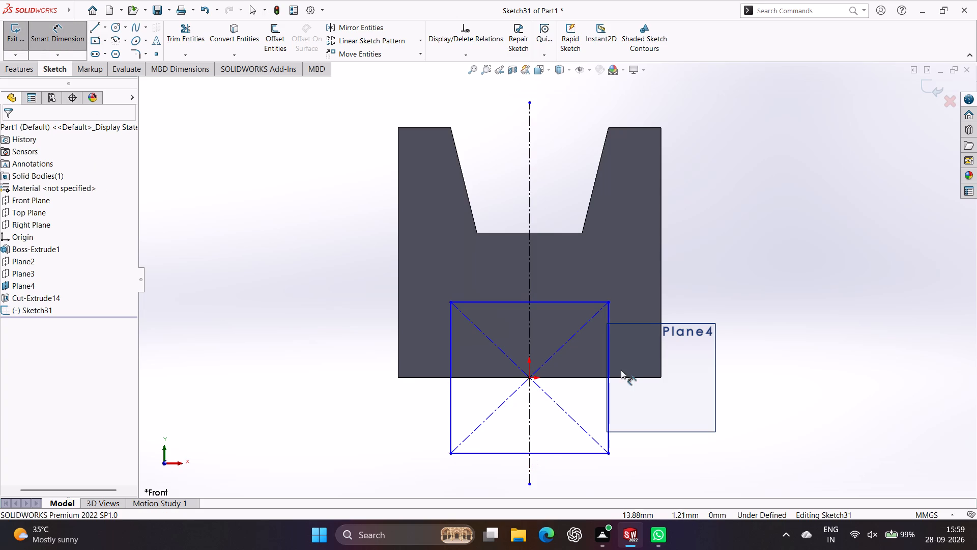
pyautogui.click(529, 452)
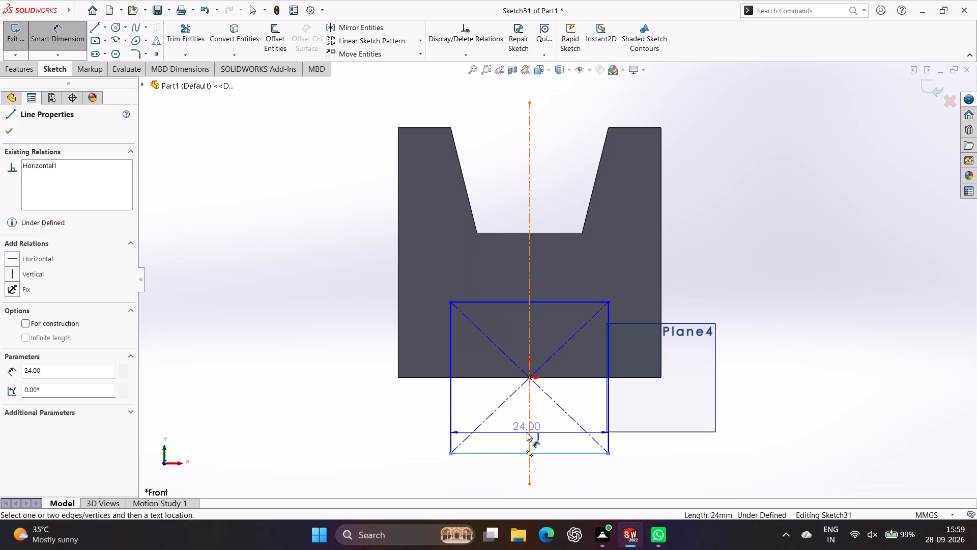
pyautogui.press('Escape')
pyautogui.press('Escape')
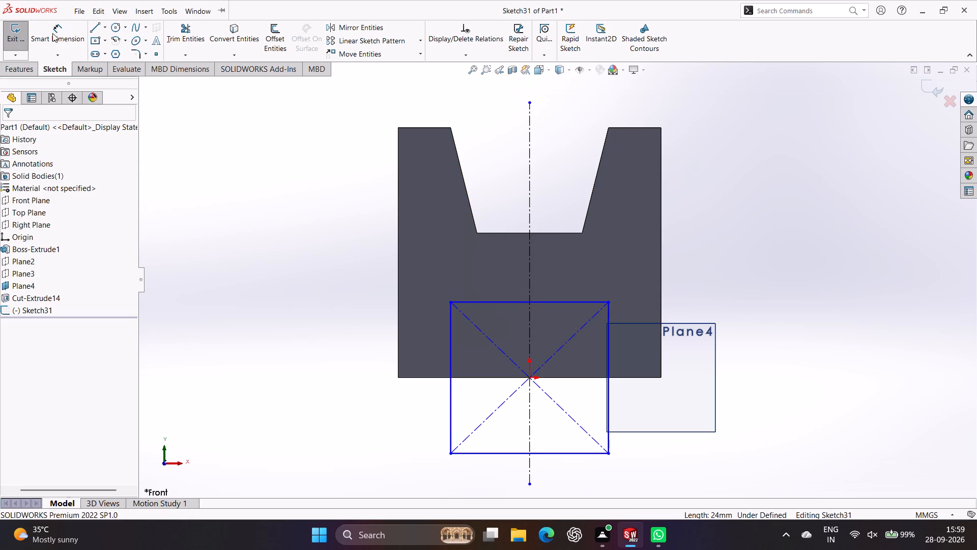
# Dimension the distance from the midpoint of the rectangle's bottom edge to the origin as 8 mm.
pyautogui.click(52, 35)
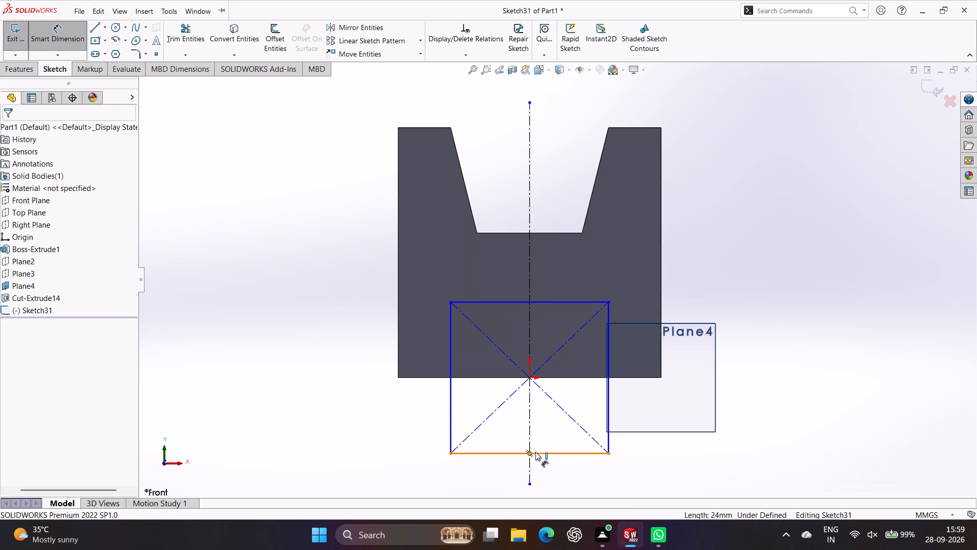
pyautogui.click(530, 453)
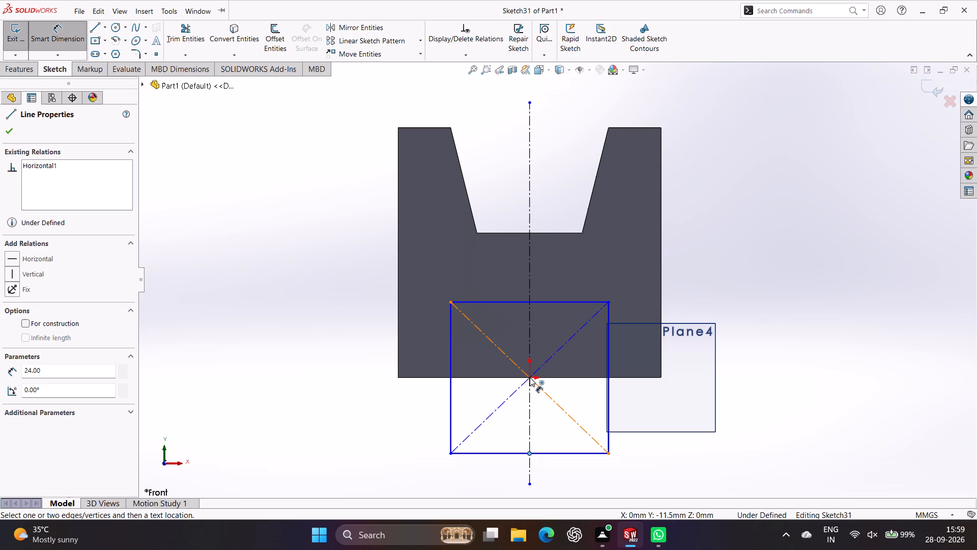
pyautogui.click(530, 377)
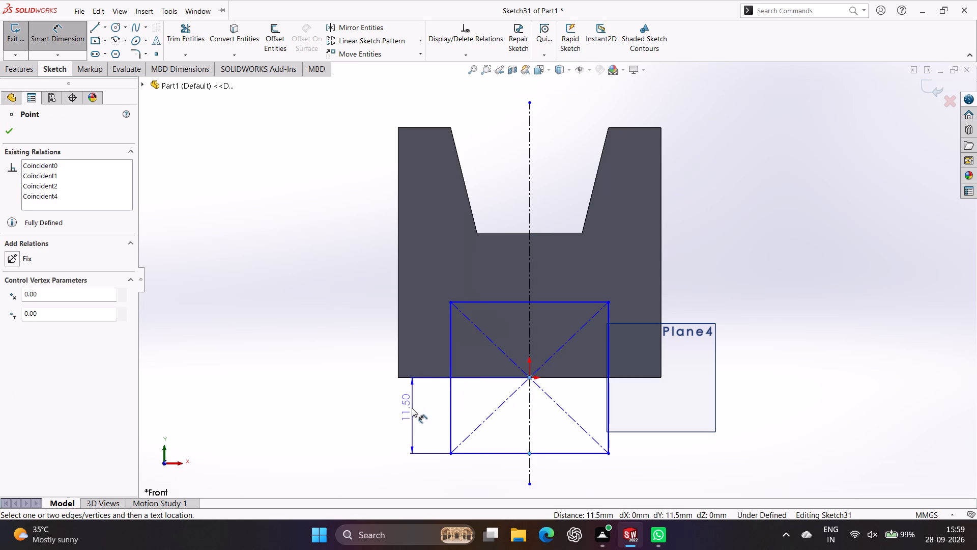
pyautogui.click(412, 408)
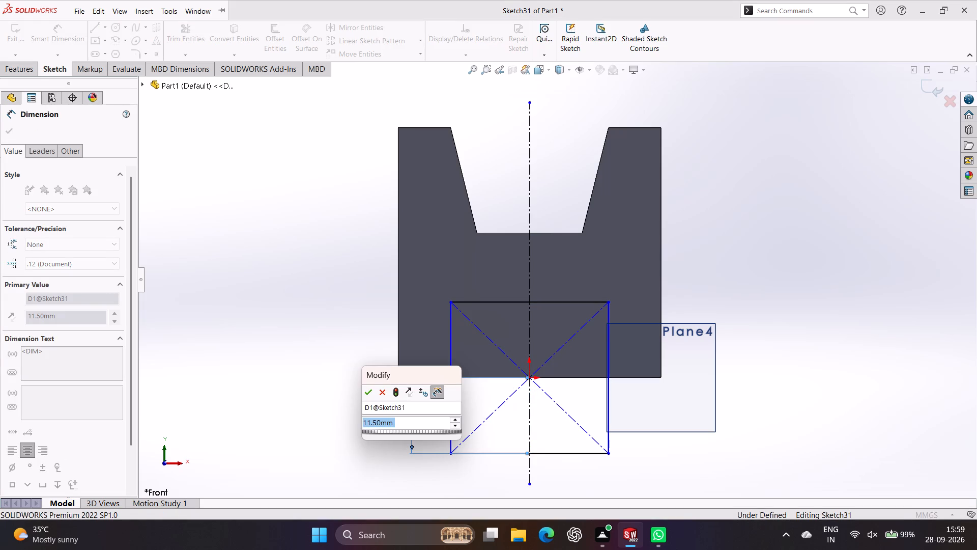
pyautogui.press('8')
pyautogui.press('Return')
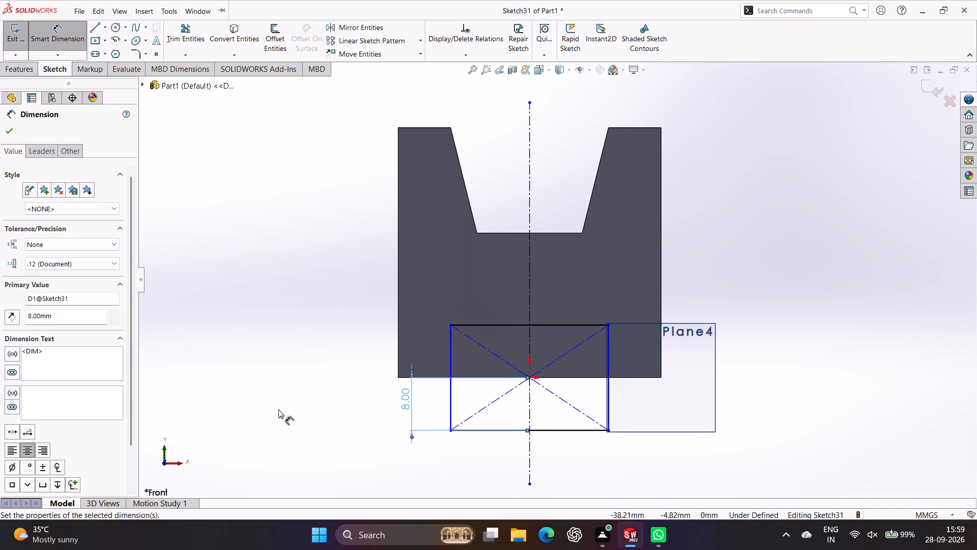
pyautogui.click(11, 135)
pyautogui.press('Escape')
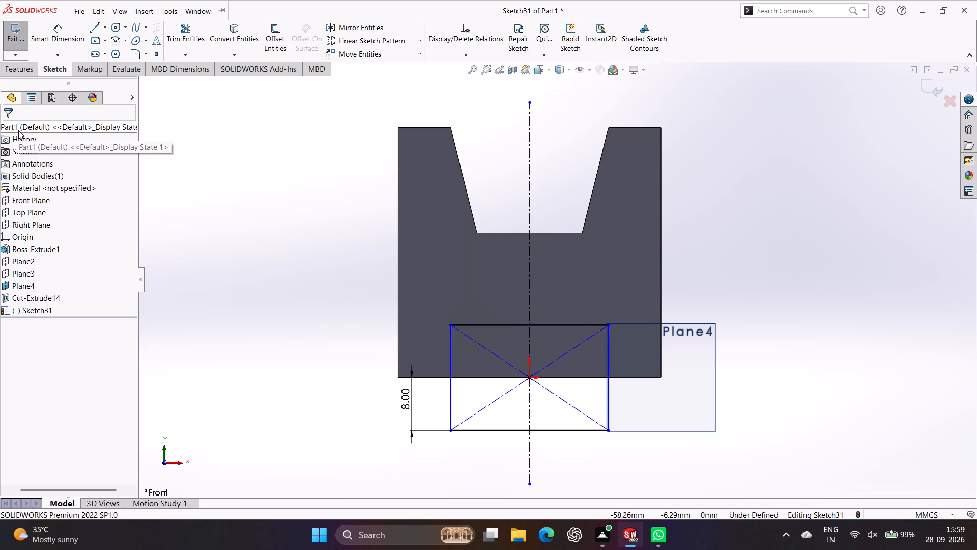
pyautogui.press('Escape')
pyautogui.press('Escape')
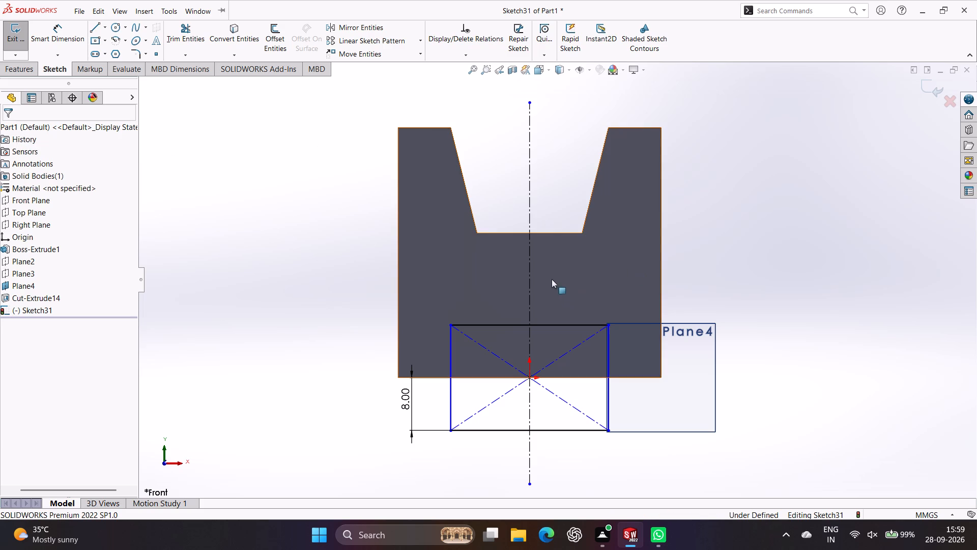
pyautogui.press('Escape')
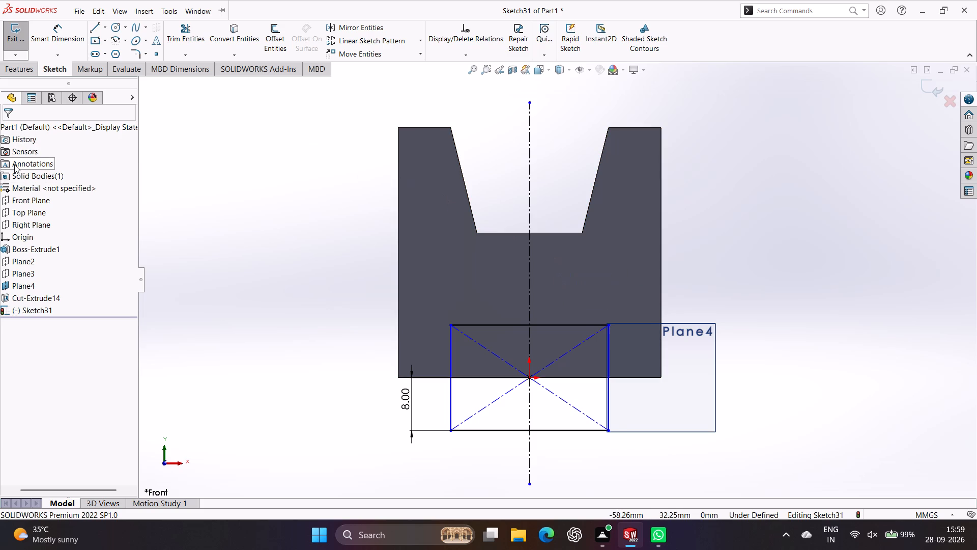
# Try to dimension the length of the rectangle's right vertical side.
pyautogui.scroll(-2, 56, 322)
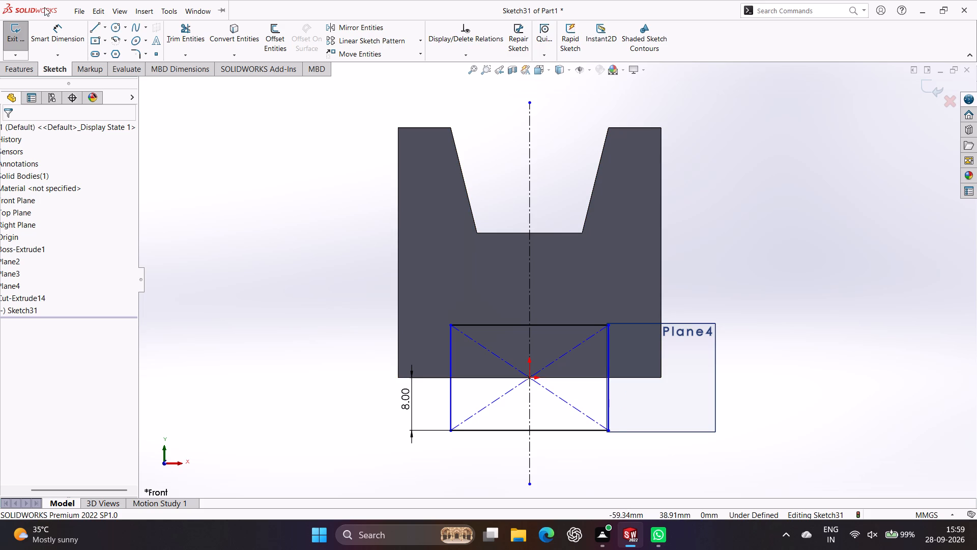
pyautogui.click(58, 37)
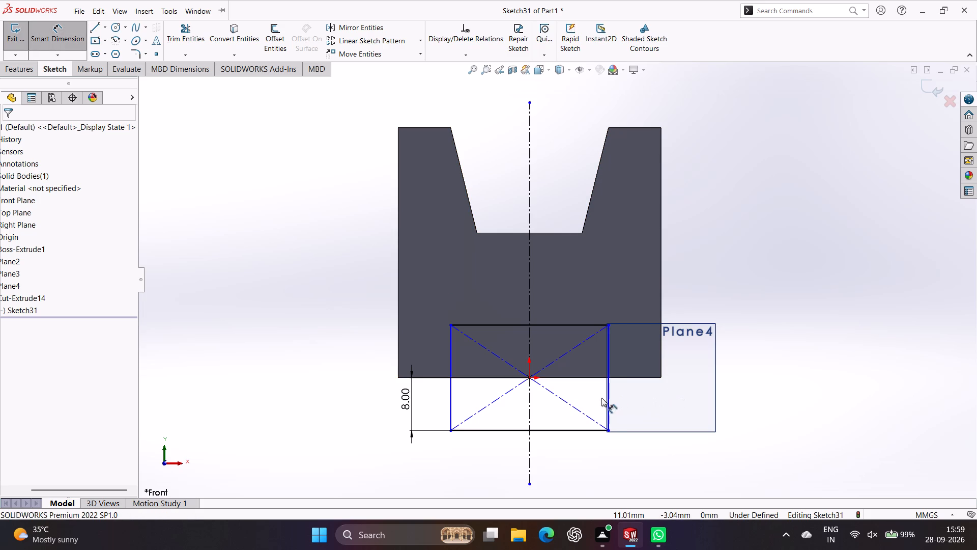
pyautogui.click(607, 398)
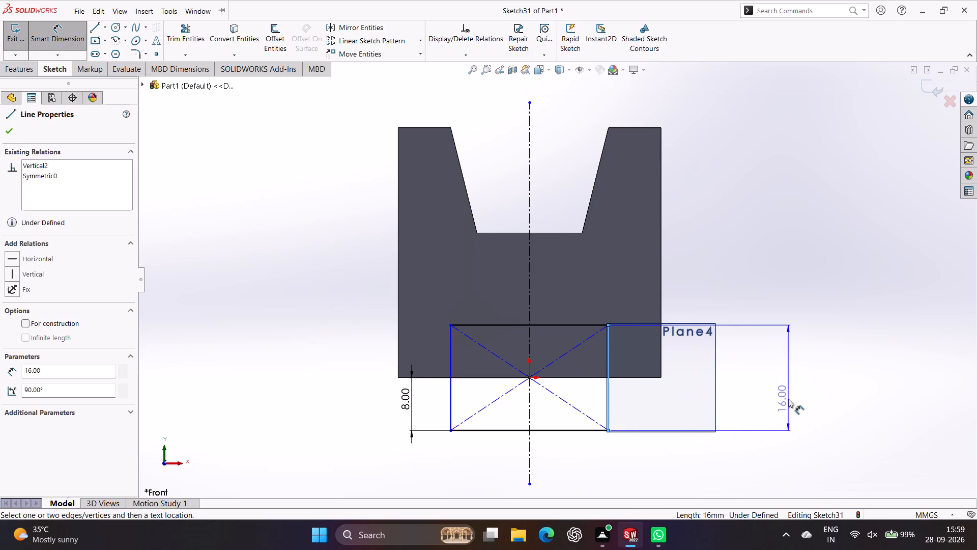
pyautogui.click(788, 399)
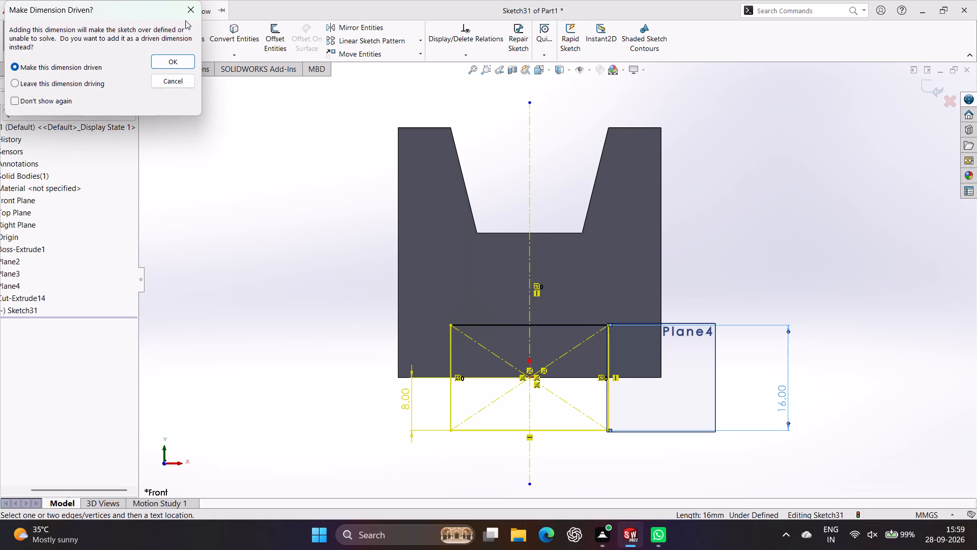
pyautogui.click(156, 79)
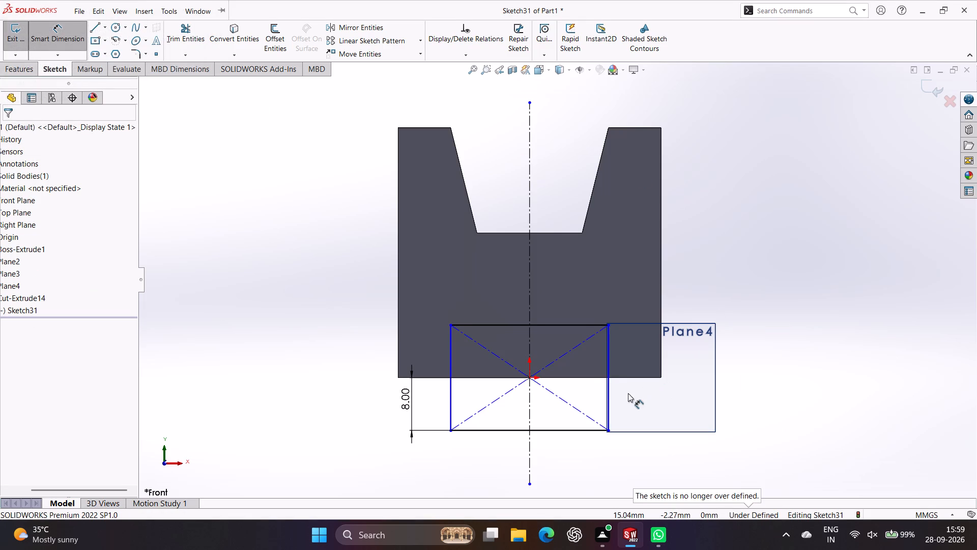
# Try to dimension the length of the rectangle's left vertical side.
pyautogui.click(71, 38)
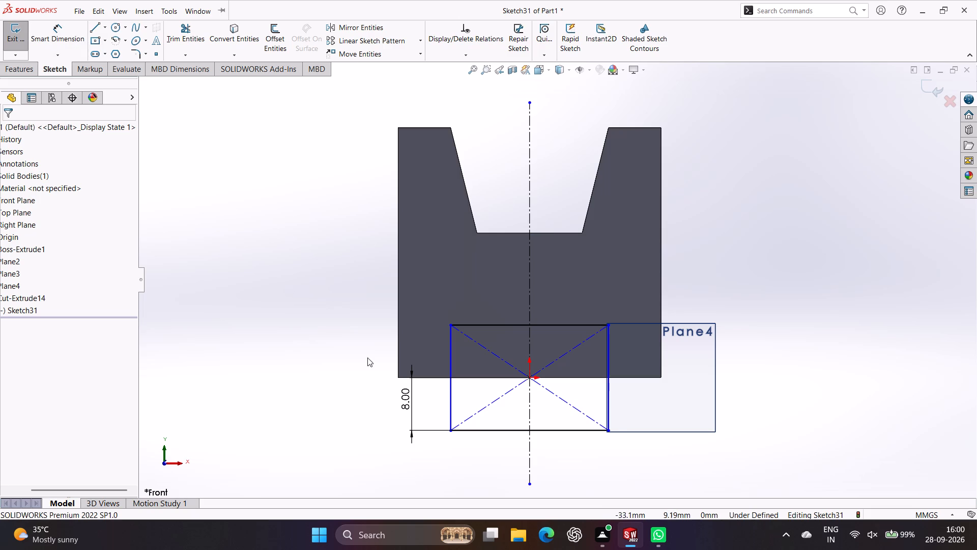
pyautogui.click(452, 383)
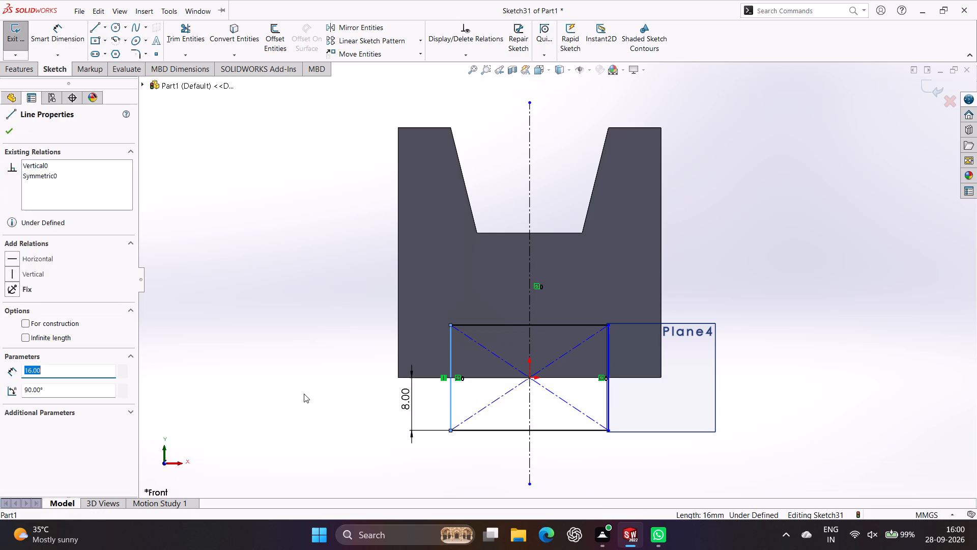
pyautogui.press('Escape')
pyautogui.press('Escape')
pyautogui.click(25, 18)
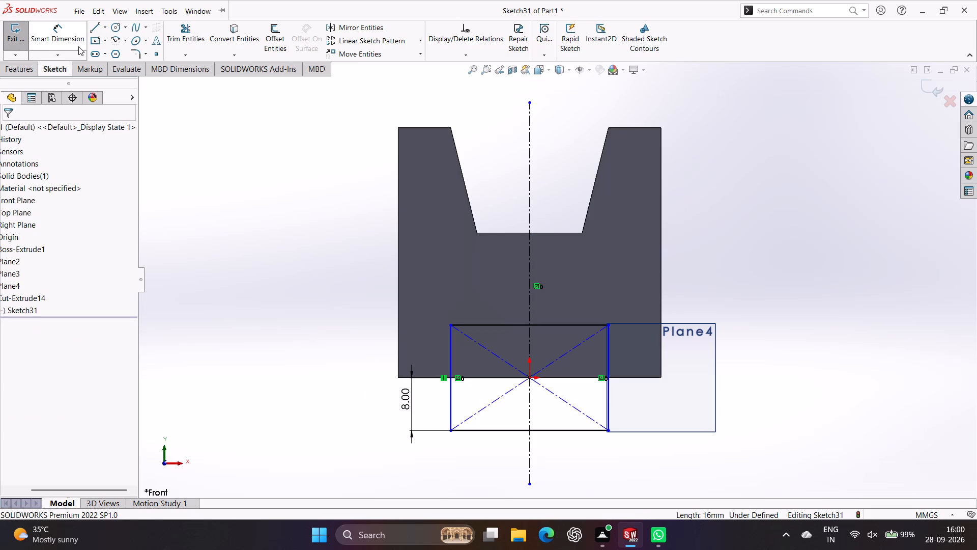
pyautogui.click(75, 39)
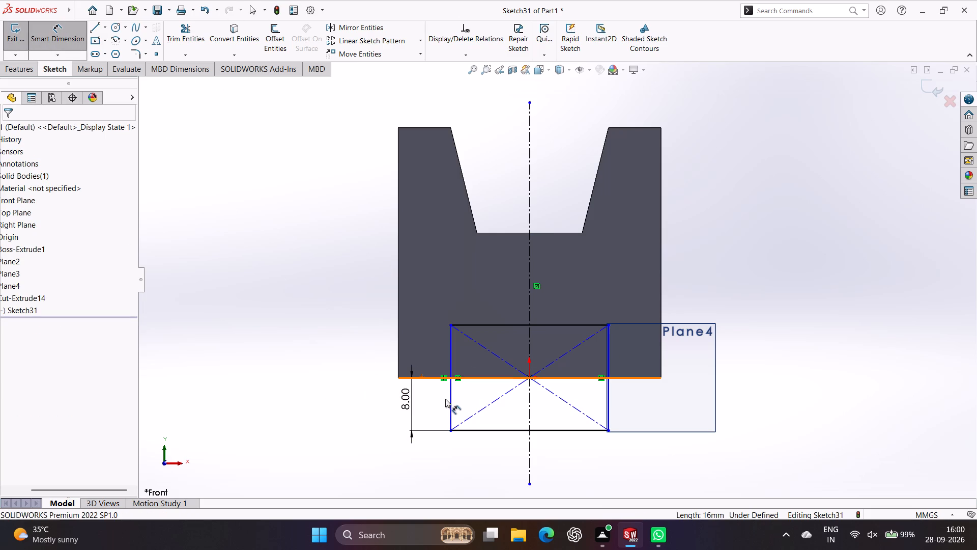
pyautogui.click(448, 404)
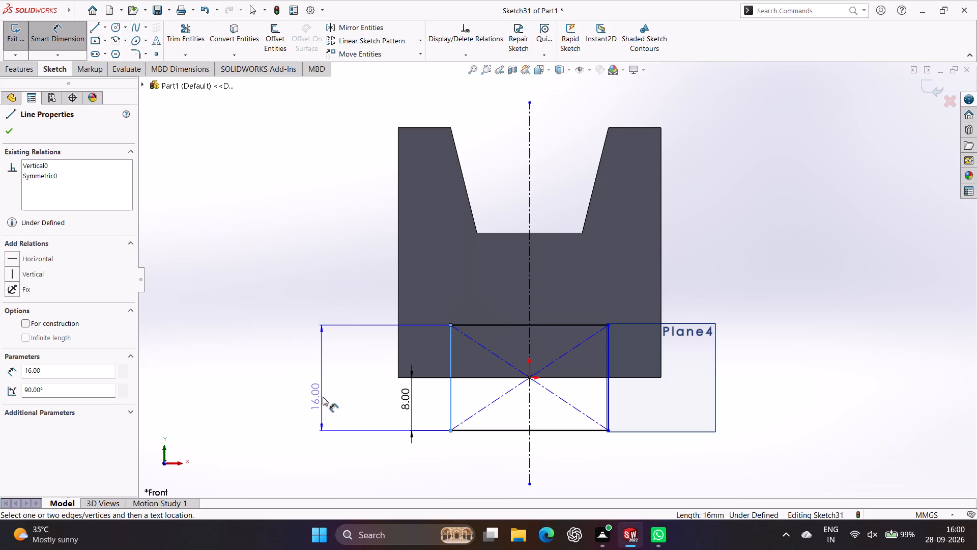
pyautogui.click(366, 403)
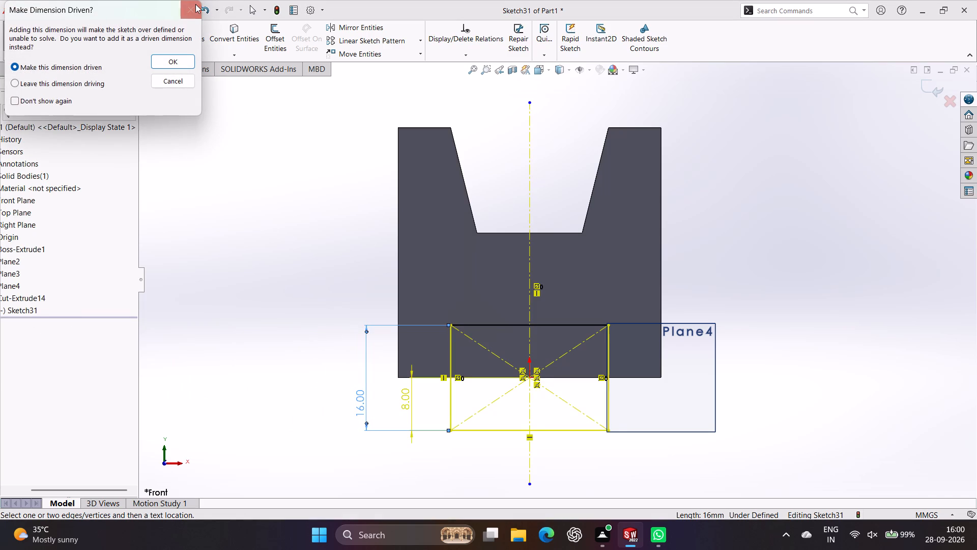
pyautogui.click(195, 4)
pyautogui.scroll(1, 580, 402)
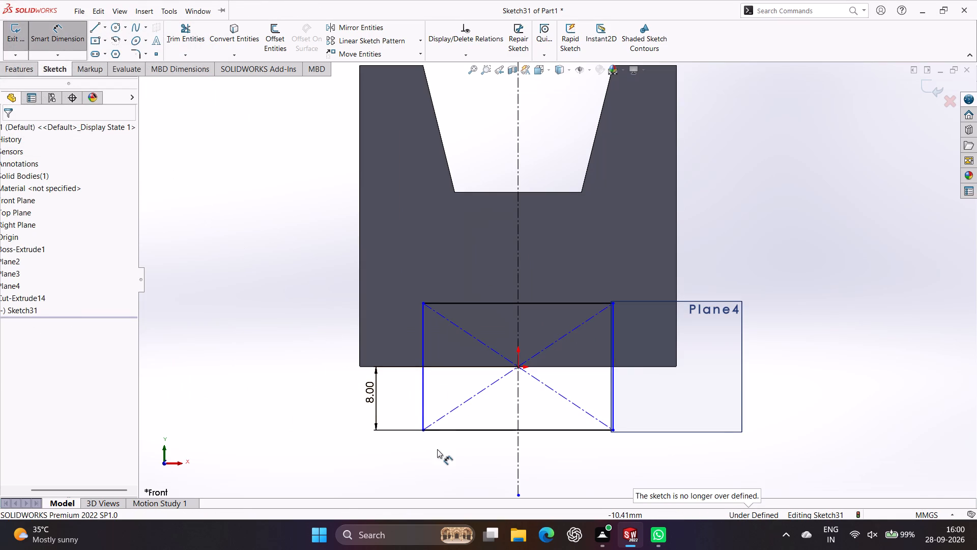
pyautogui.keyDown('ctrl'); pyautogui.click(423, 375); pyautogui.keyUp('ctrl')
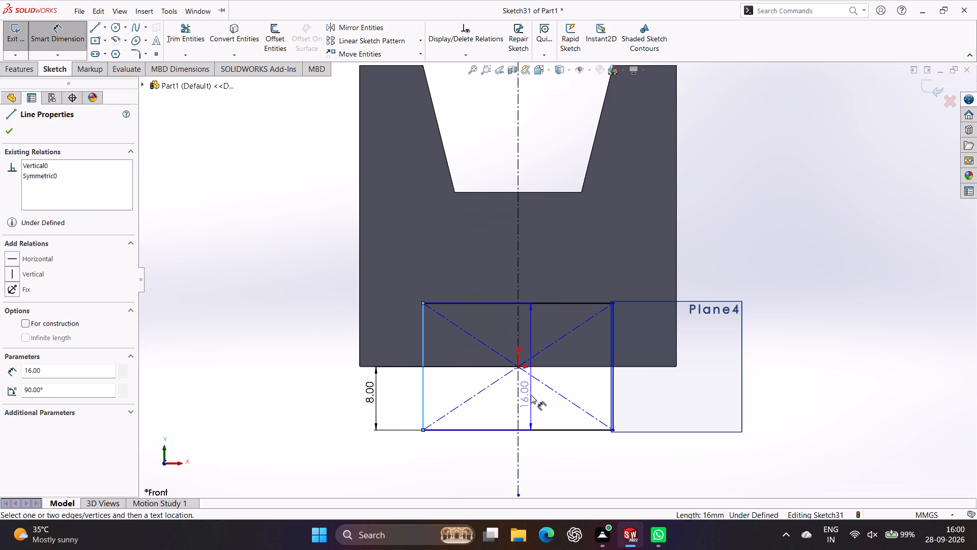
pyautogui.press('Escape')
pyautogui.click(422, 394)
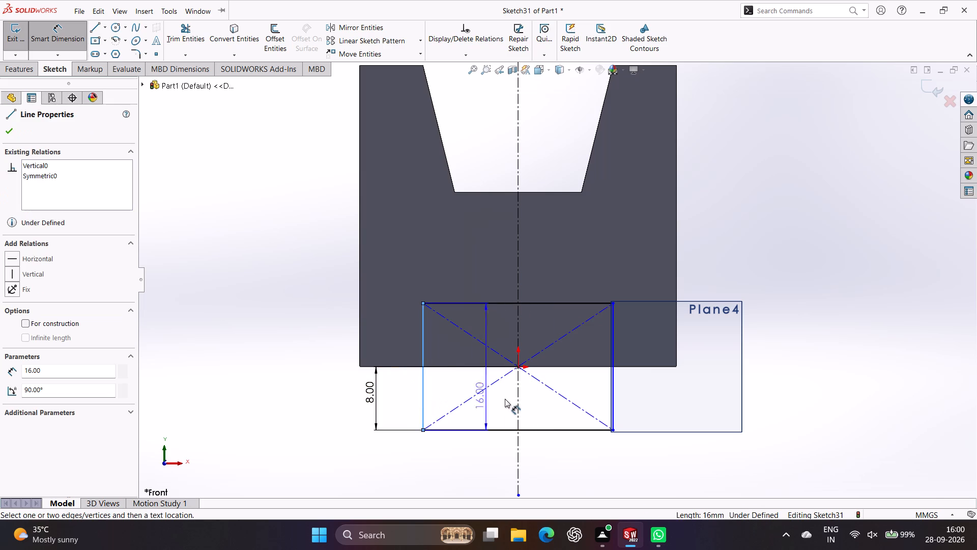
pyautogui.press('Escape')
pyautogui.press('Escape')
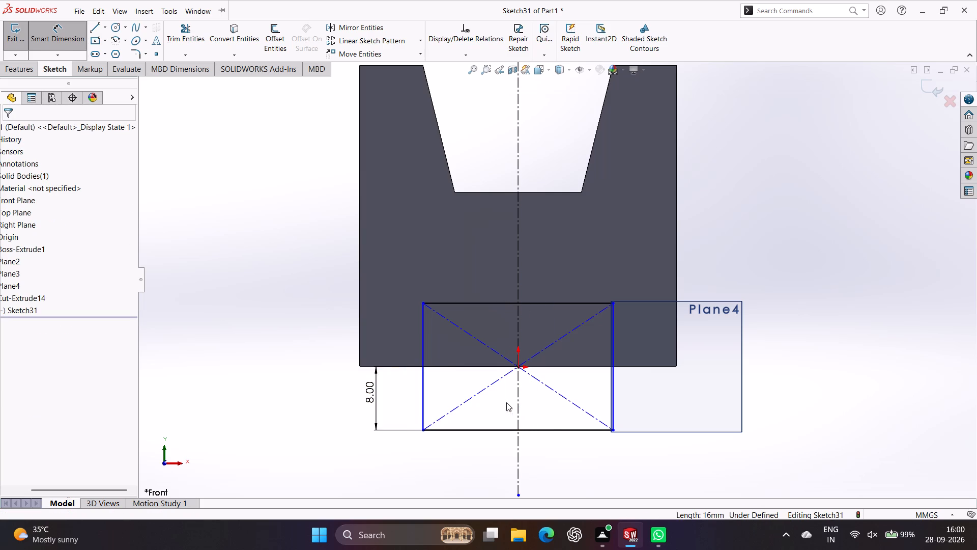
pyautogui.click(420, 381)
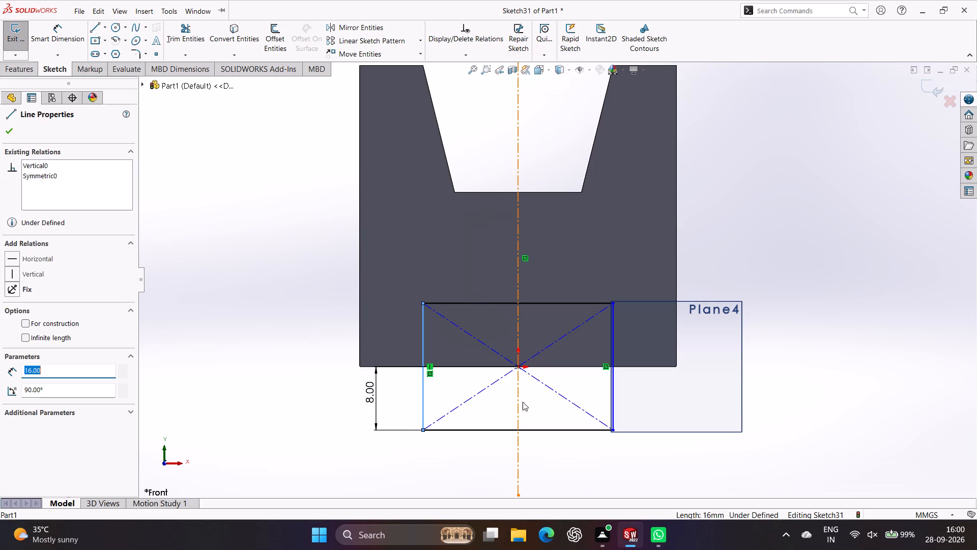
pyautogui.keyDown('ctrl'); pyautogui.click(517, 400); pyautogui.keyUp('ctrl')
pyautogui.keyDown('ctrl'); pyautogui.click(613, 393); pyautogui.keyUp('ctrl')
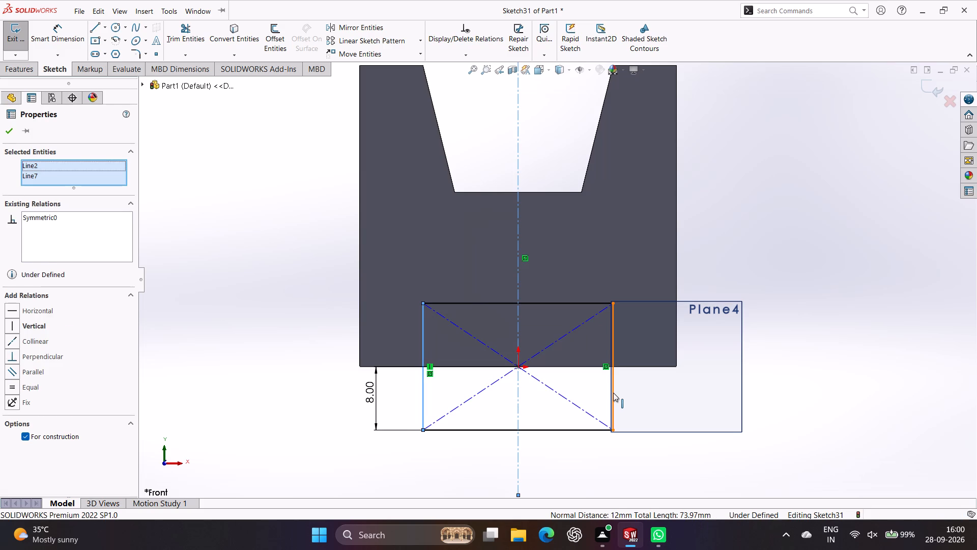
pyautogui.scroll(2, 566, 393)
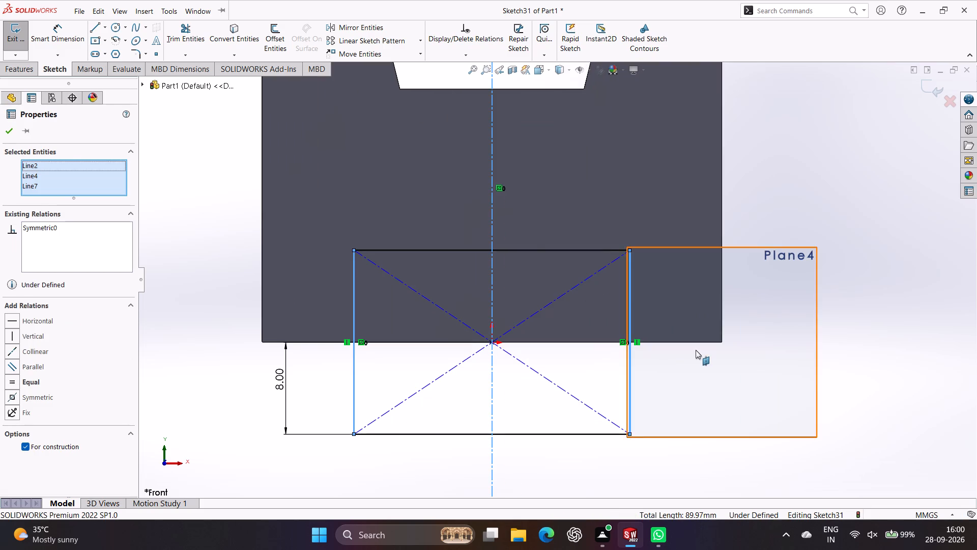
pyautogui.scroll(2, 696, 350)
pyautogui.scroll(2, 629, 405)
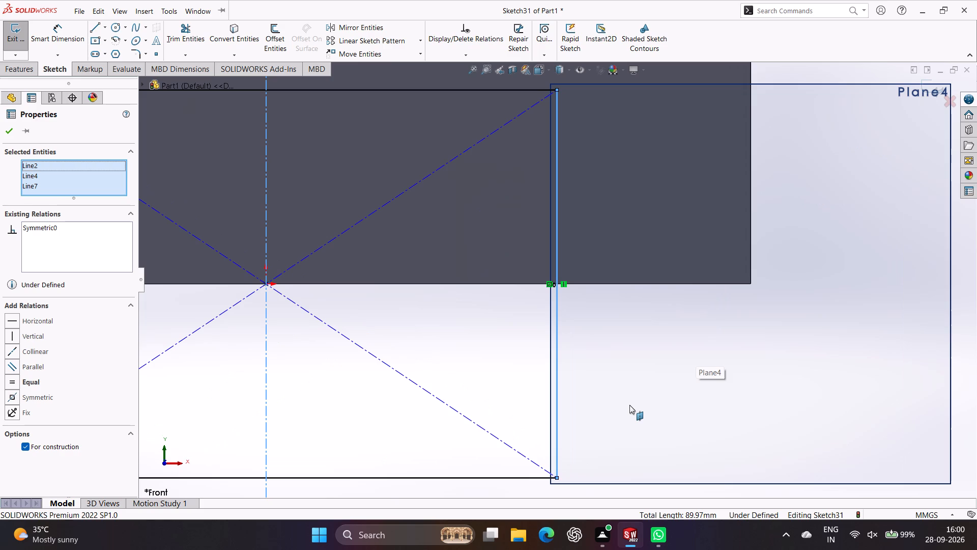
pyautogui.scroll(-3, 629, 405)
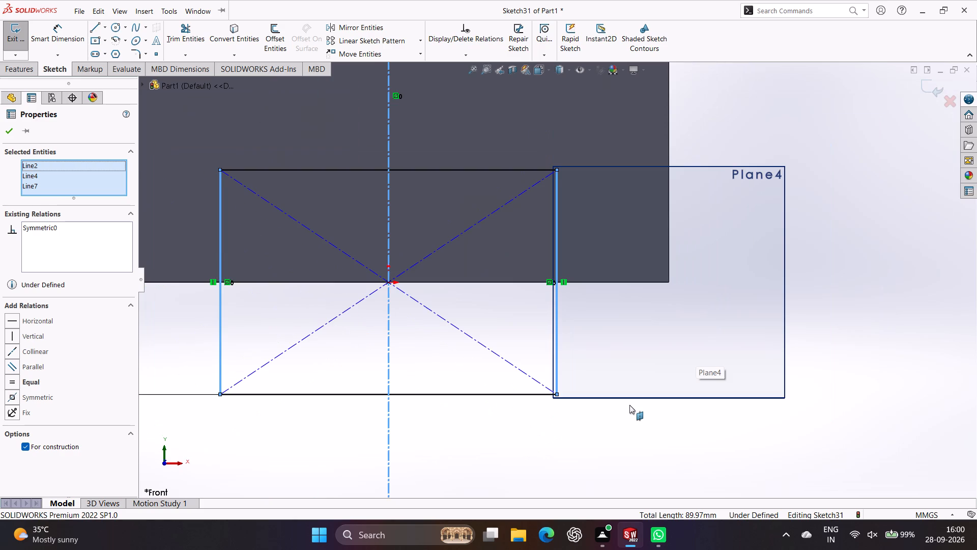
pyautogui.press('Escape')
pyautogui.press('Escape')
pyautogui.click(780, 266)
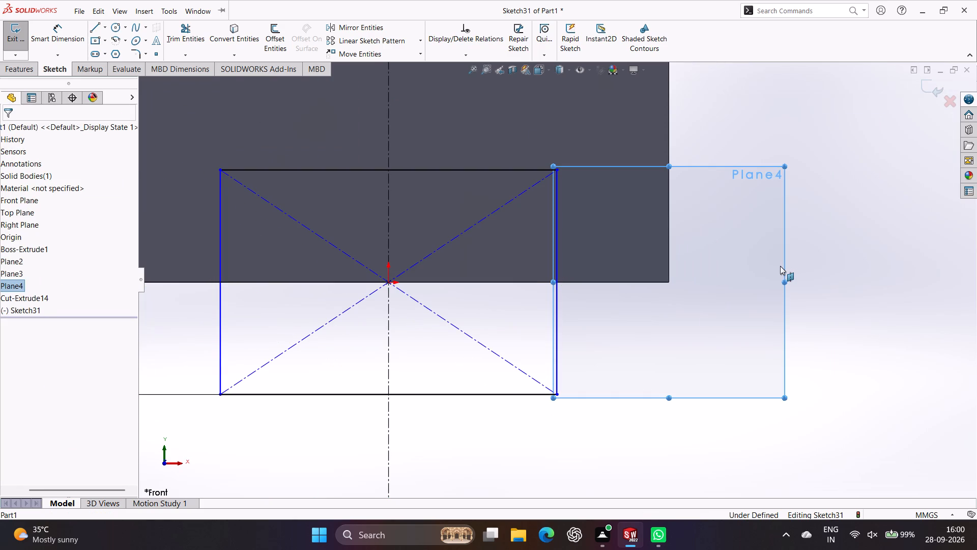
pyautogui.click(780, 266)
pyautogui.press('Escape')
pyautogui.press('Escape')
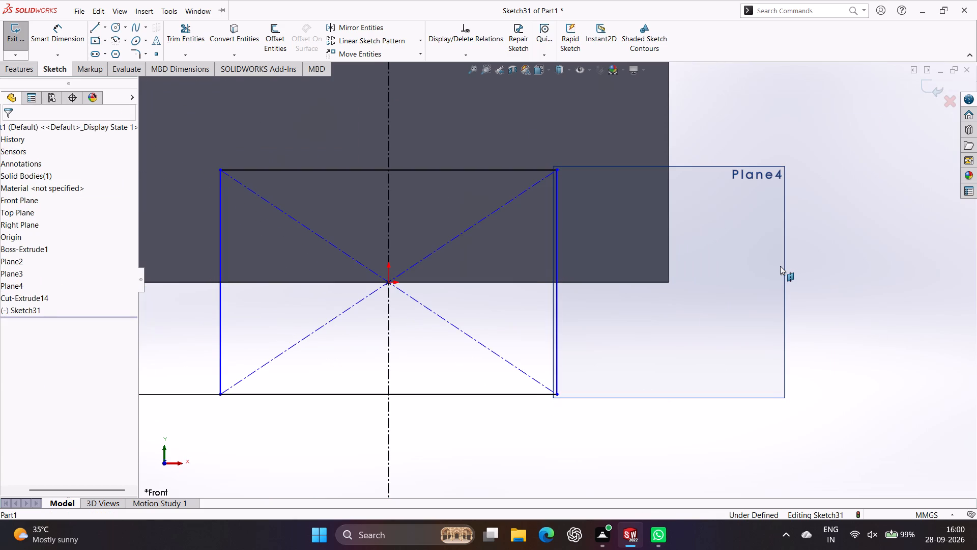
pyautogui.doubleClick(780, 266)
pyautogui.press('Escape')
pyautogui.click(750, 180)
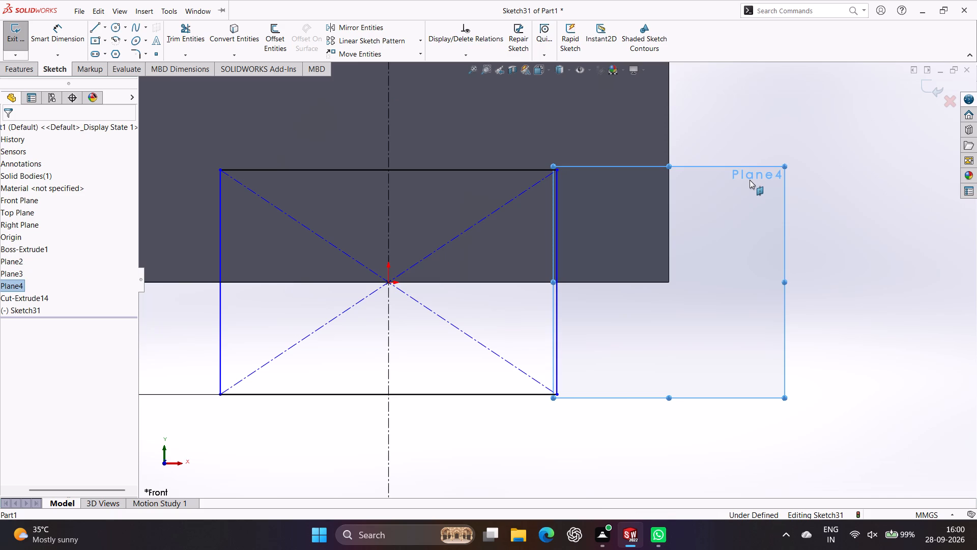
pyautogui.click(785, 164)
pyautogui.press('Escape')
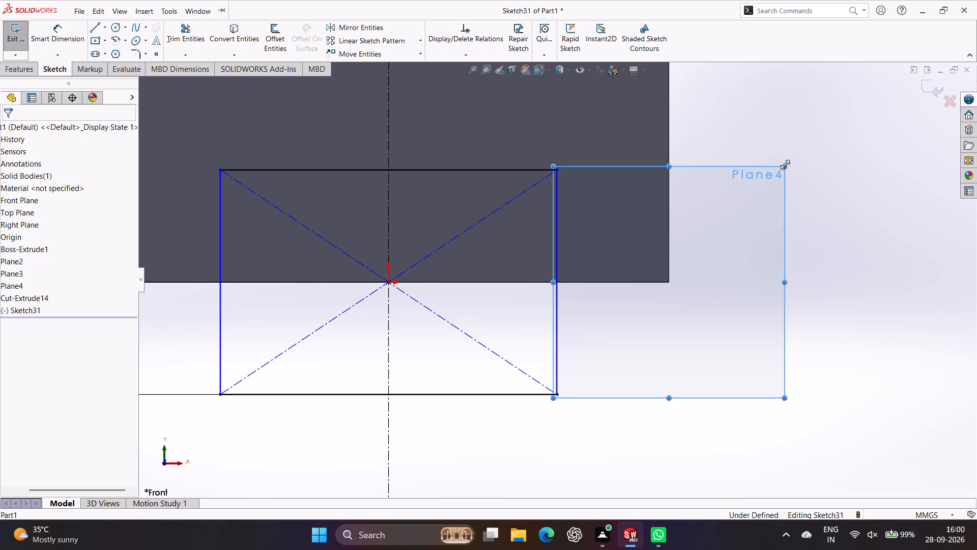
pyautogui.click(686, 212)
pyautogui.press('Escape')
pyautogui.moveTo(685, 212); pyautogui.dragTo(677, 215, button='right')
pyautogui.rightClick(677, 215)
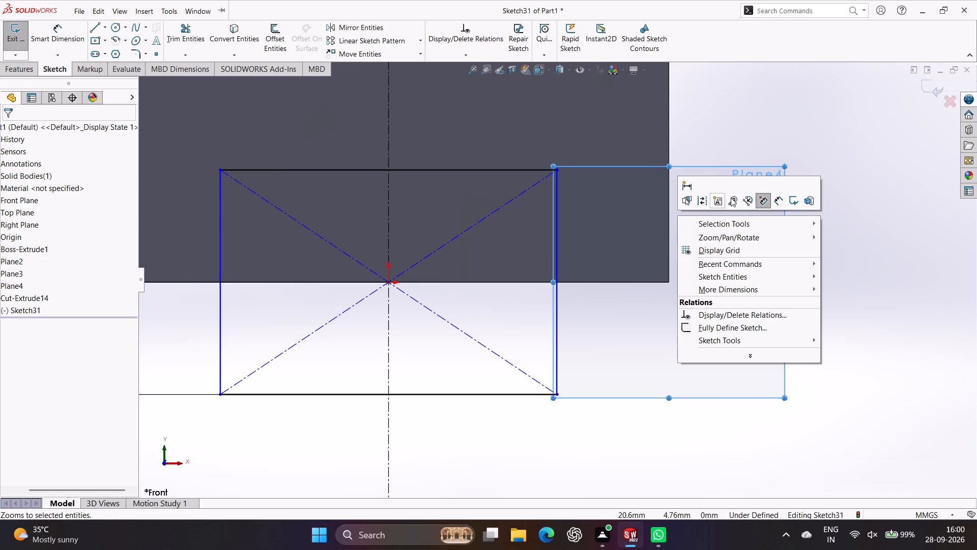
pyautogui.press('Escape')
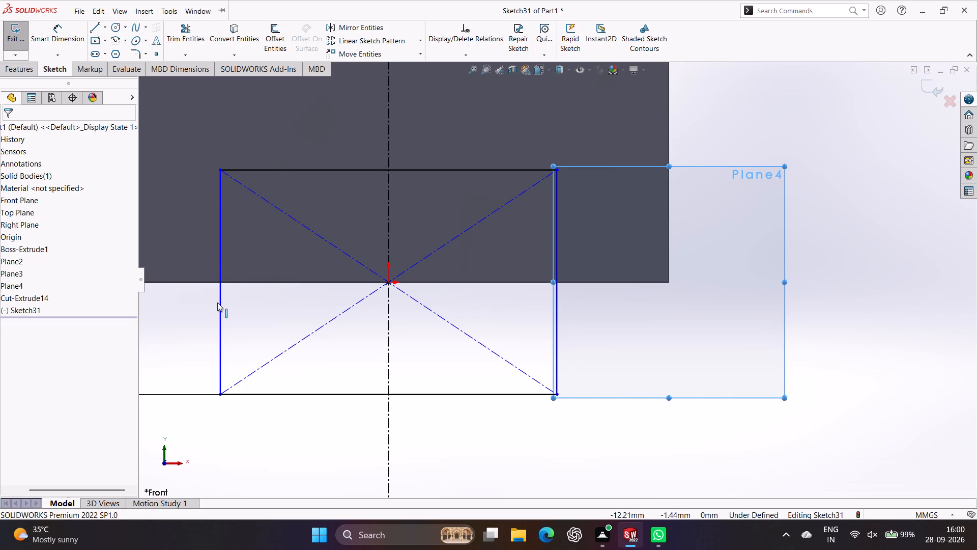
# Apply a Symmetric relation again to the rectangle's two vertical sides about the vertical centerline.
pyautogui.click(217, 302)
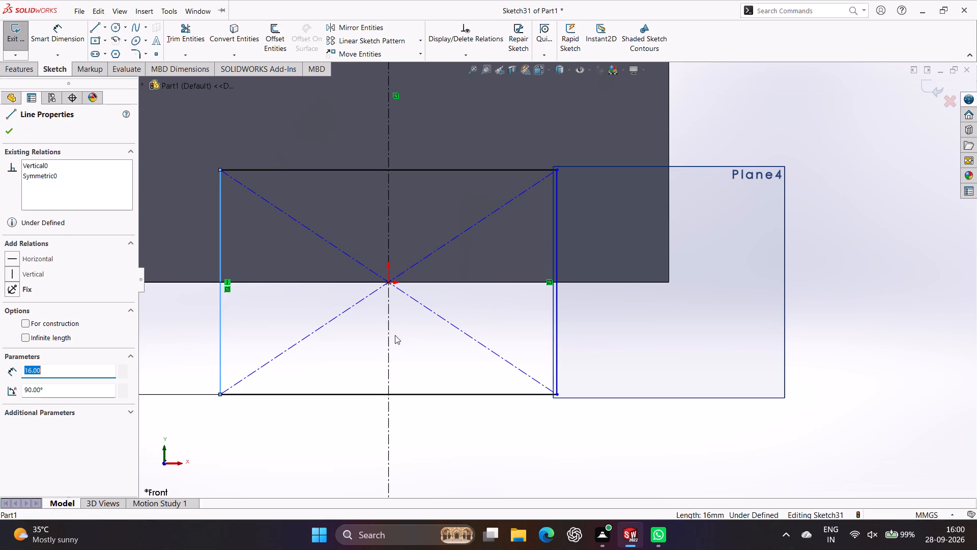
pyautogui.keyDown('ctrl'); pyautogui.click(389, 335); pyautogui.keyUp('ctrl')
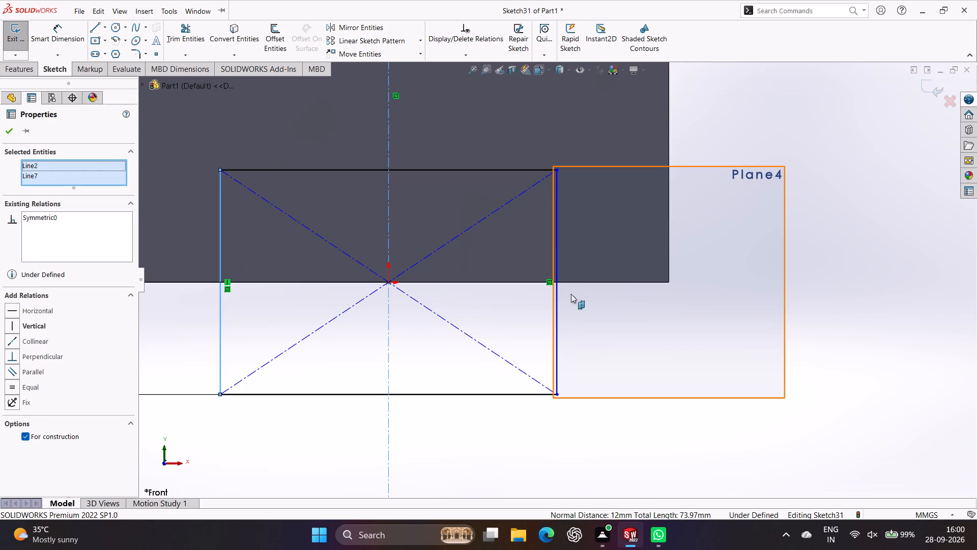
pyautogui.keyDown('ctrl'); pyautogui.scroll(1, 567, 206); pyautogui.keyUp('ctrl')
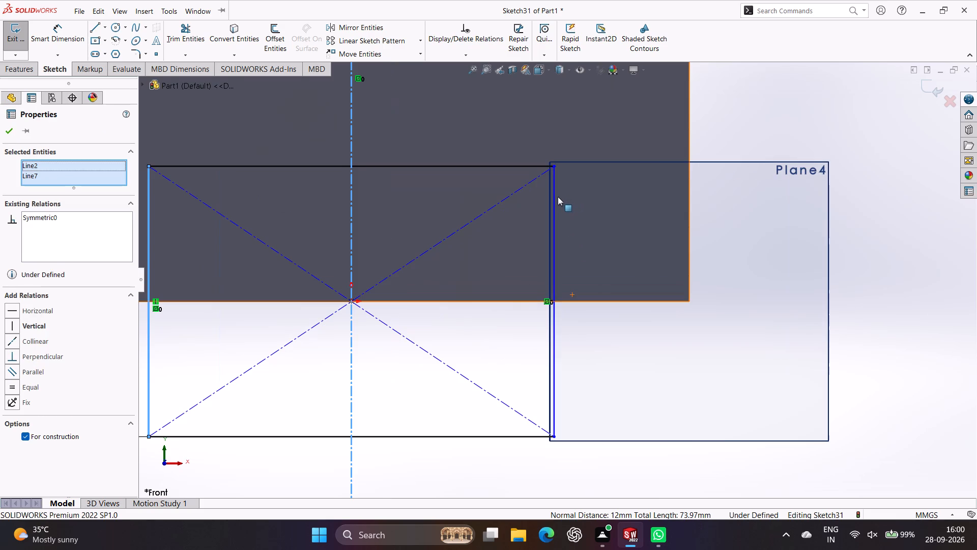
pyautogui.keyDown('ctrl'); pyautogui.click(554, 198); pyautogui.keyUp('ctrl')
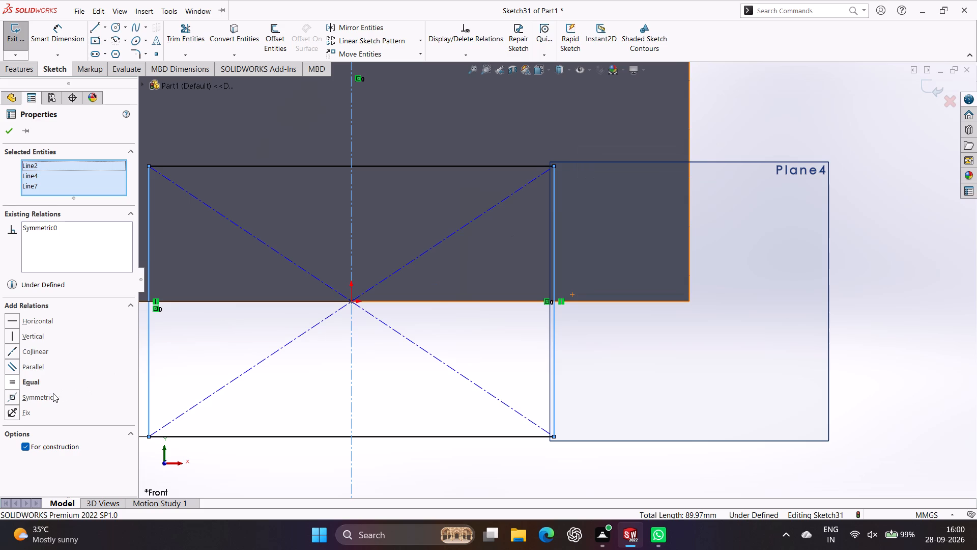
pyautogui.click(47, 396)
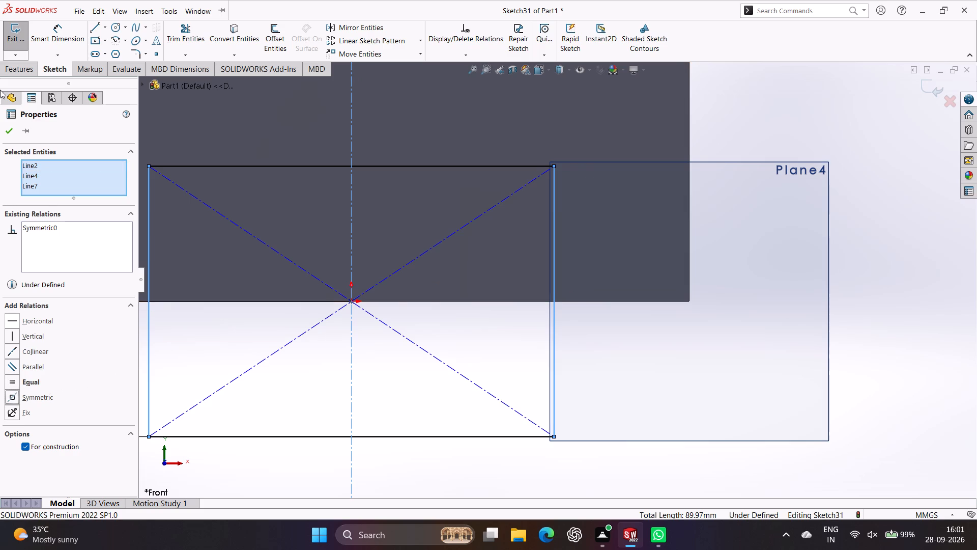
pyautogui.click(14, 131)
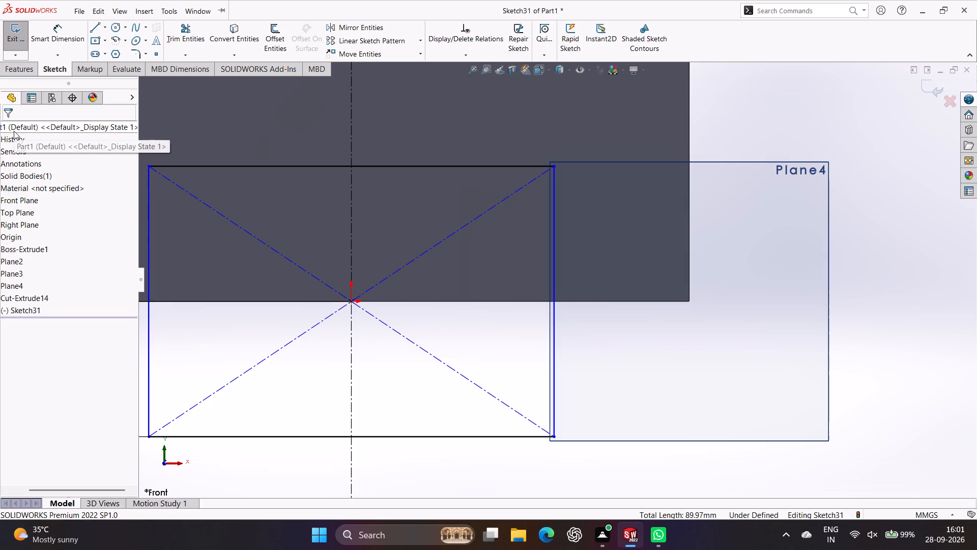
# Undo the relations, the 8 mm dimension, the centerline and the center rectangle until the sketch is empty.
pyautogui.scroll(-2, 65, 202)
pyautogui.press('Escape')
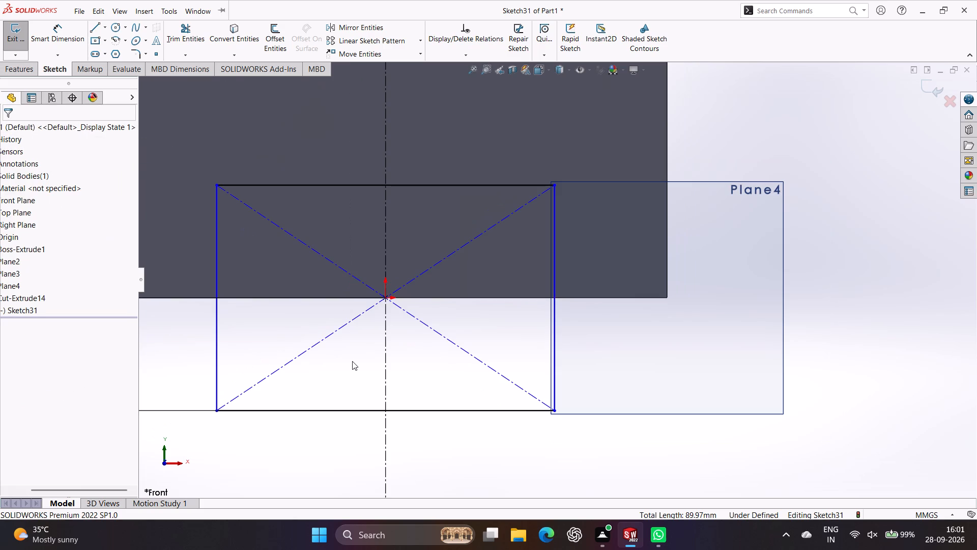
pyautogui.scroll(-1, 354, 362)
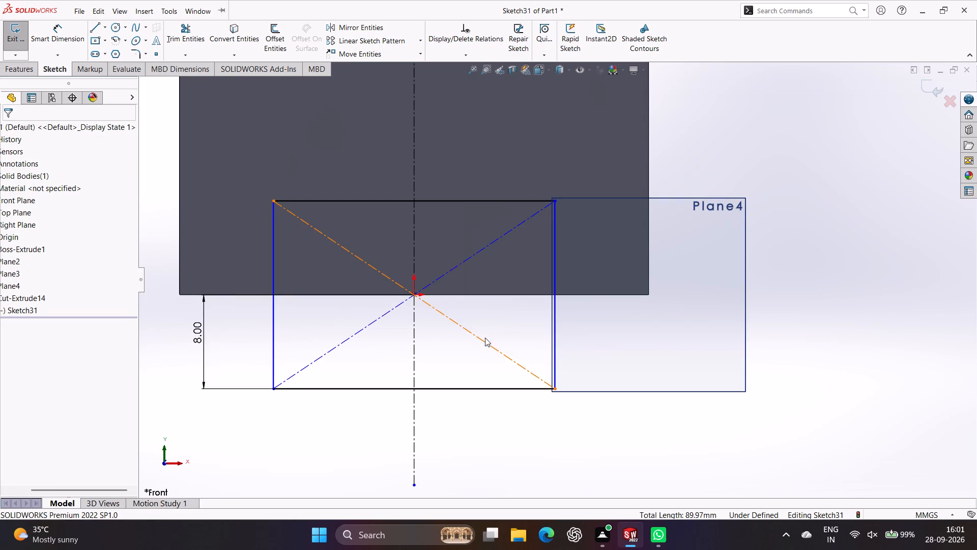
pyautogui.scroll(-2, 543, 329)
pyautogui.hotkey('ctrl', 'z')
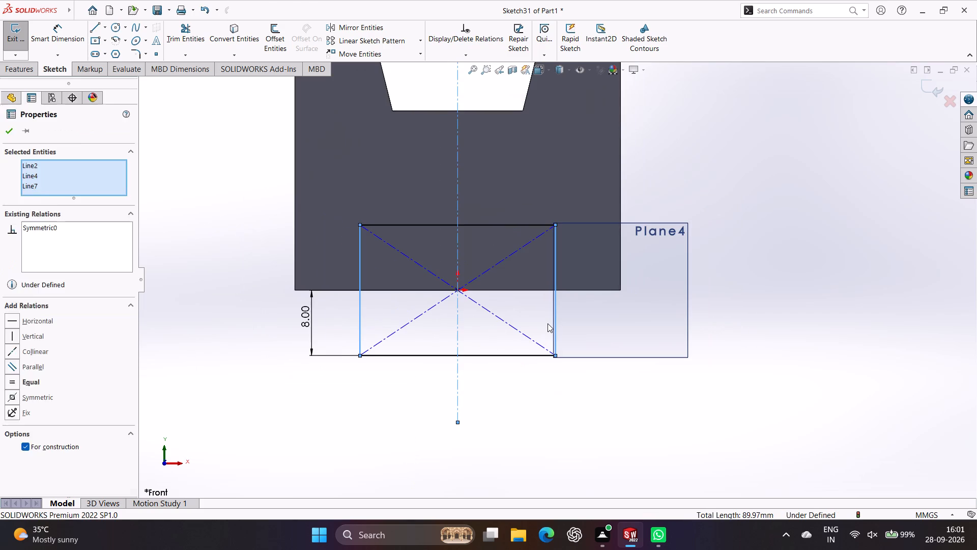
pyautogui.hotkey('ctrl', 'z')
pyautogui.hotkey('ctrl', 'z')
pyautogui.hotkey('ctrl', 'z')
pyautogui.hotkey('ctrl', 'z')
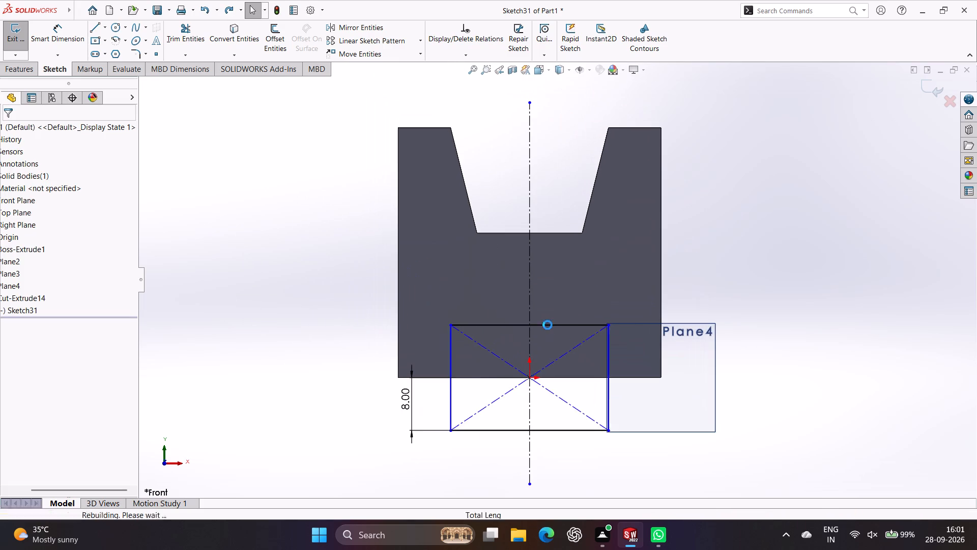
pyautogui.hotkey('ctrl', 'z')
pyautogui.hotkey('ctrl', 'z')
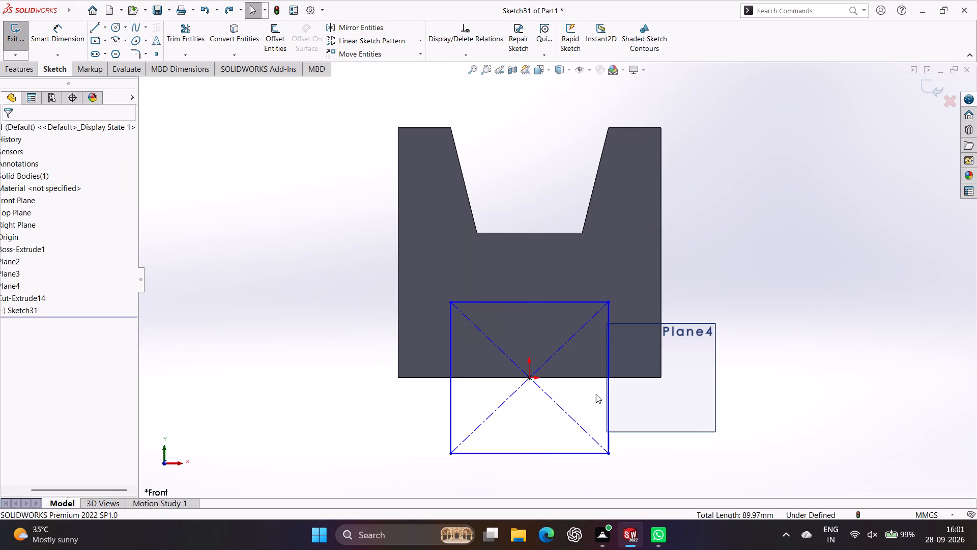
pyautogui.hotkey('ctrl', 'z')
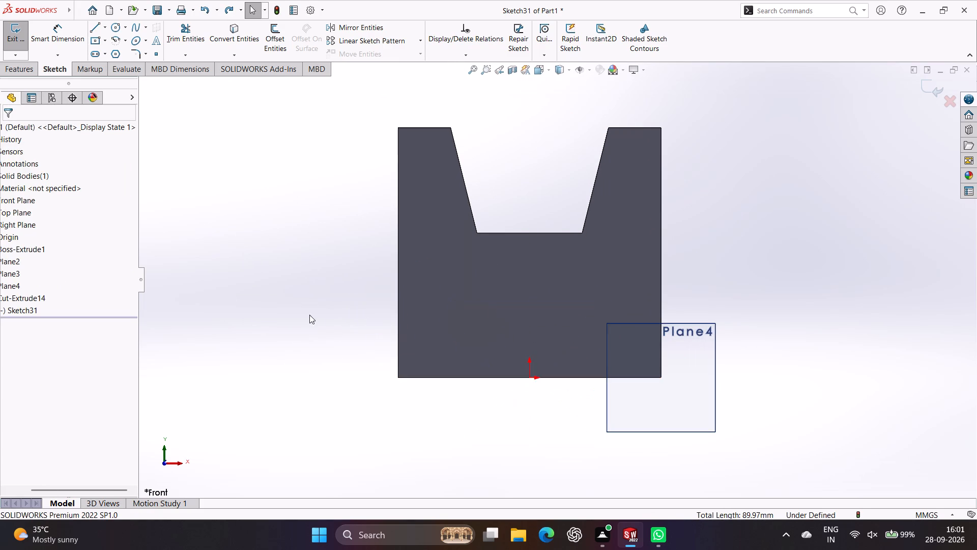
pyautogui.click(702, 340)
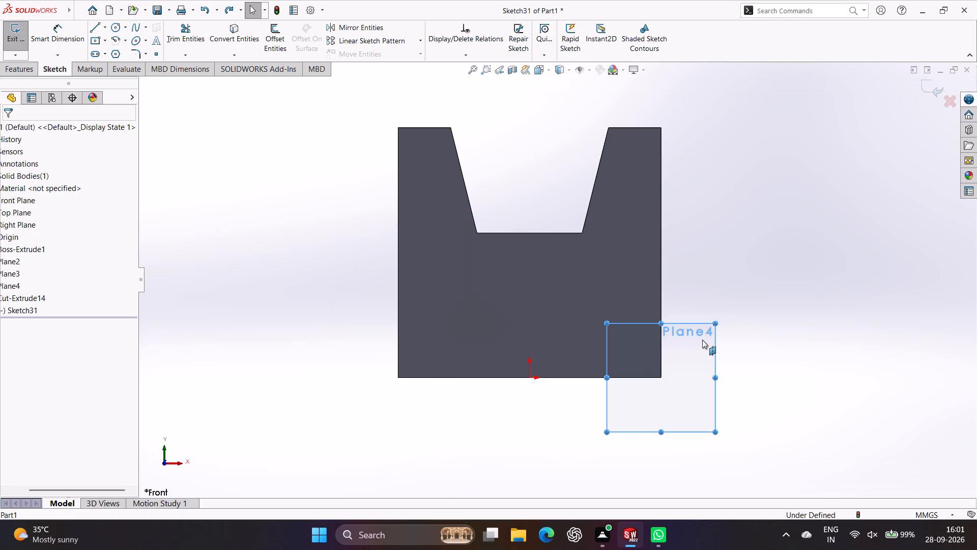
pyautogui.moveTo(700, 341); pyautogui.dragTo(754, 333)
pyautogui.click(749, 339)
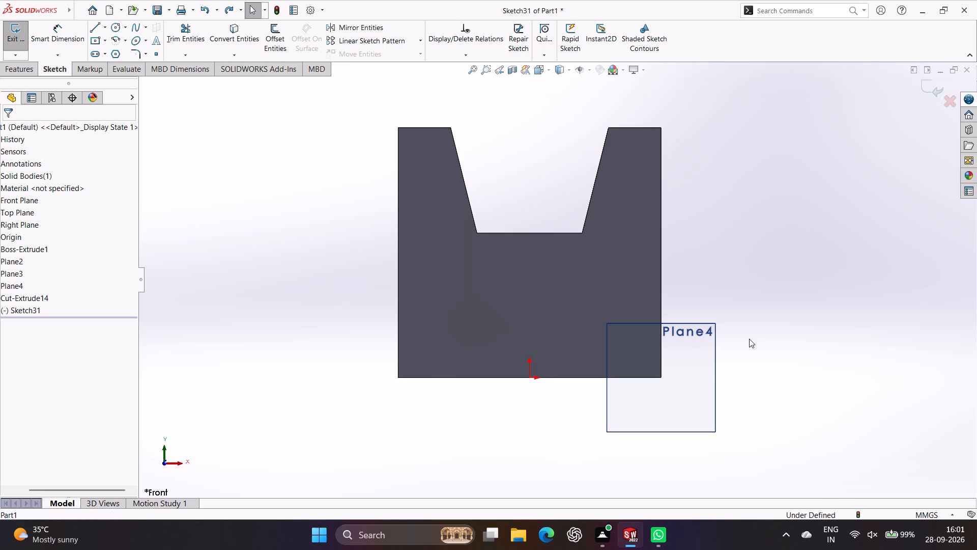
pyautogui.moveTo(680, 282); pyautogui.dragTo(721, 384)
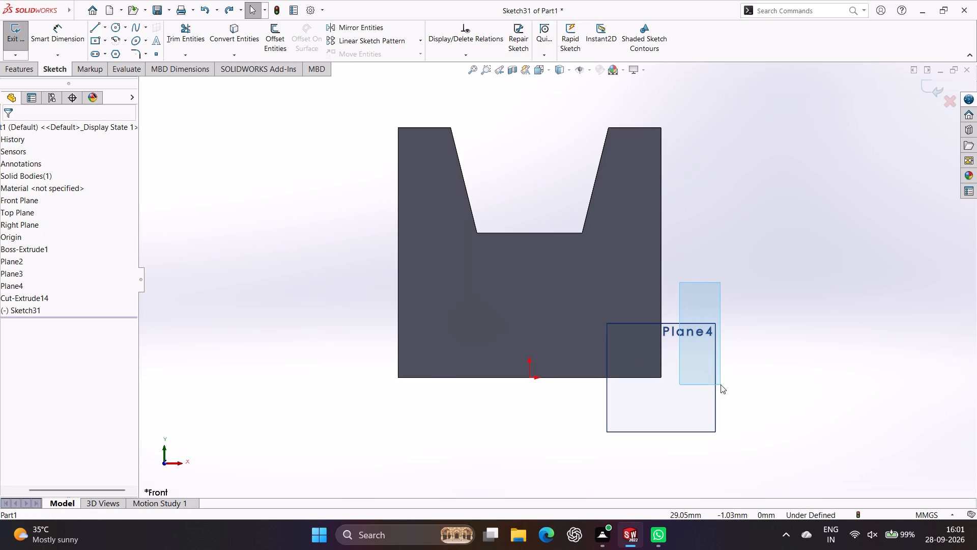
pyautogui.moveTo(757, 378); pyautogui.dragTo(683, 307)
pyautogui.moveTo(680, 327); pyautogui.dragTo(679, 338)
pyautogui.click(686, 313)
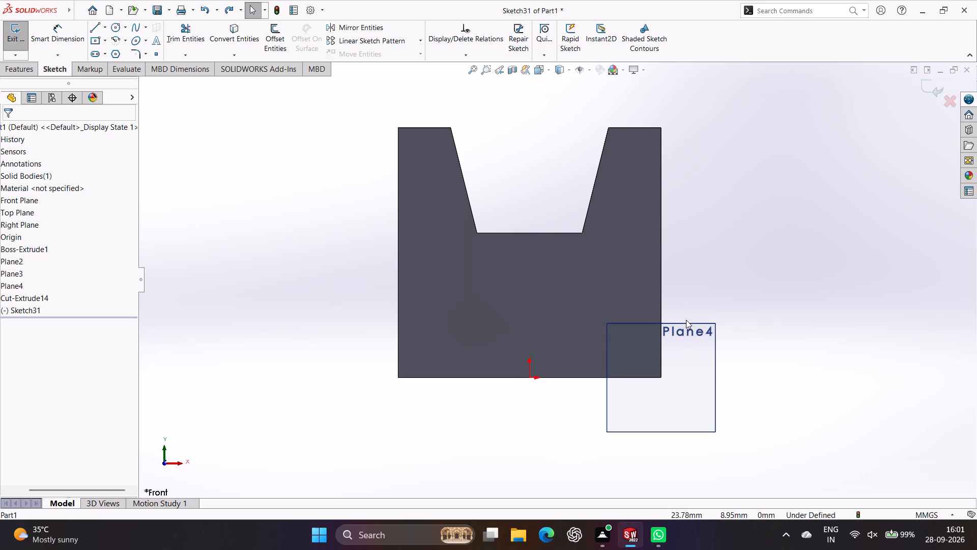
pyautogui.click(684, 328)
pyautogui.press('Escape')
# Sketch a closed rectangle of four lines, about 18.65 mm wide and 15.56 mm high, straddling the block's bottom edge around the origin.
pyautogui.click(93, 31)
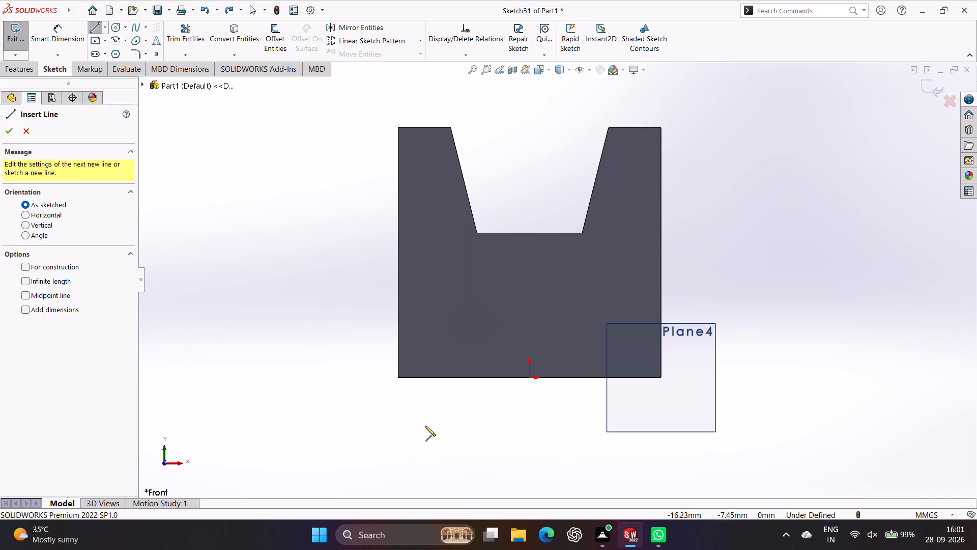
pyautogui.click(457, 420)
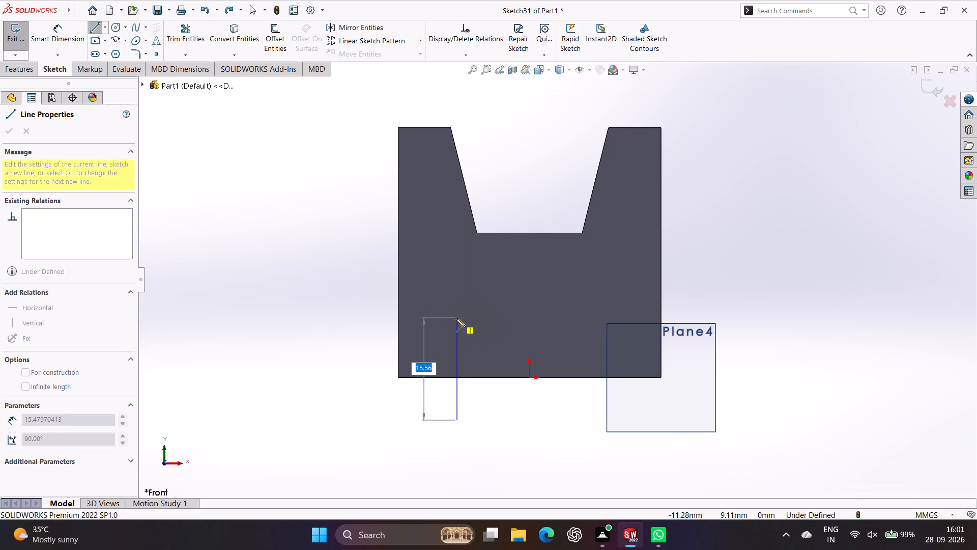
pyautogui.click(455, 318)
pyautogui.click(580, 319)
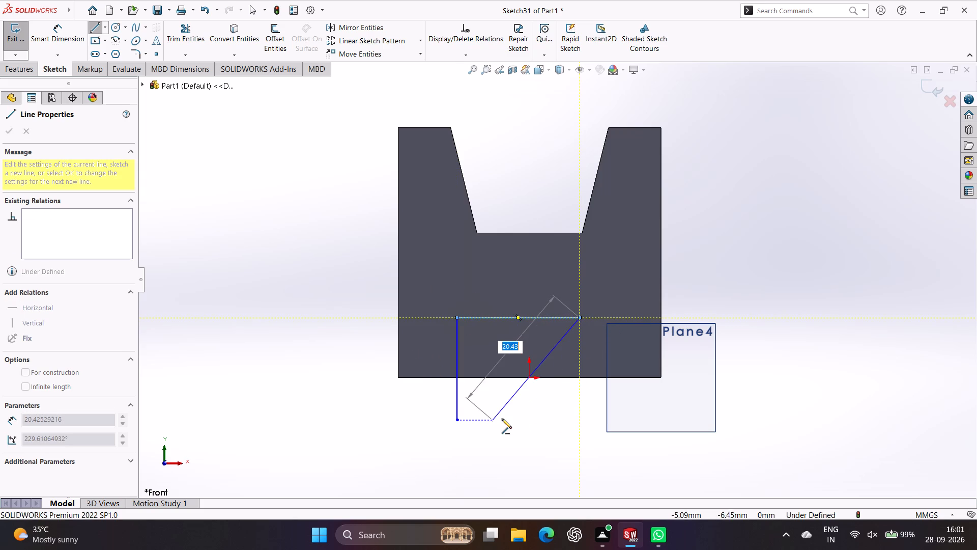
pyautogui.click(578, 418)
pyautogui.click(457, 418)
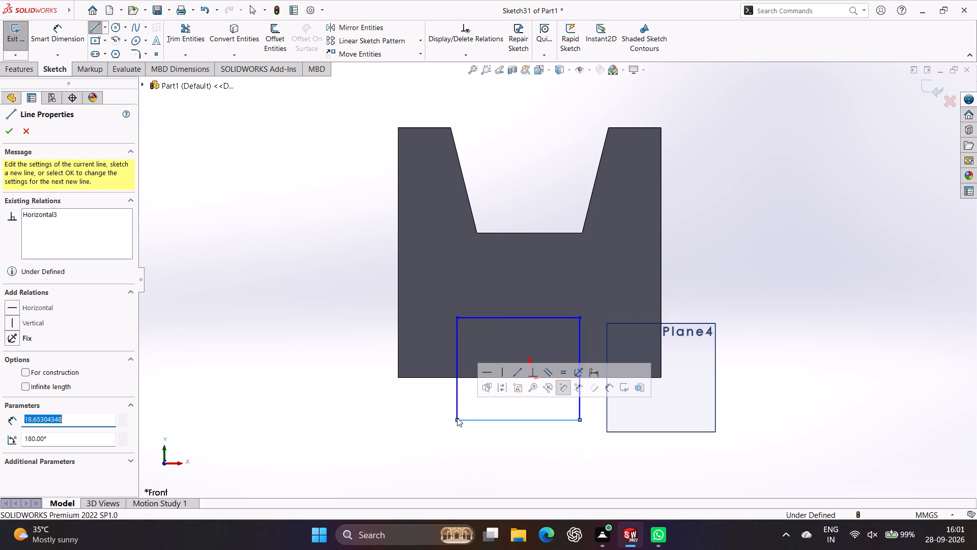
pyautogui.press('Escape')
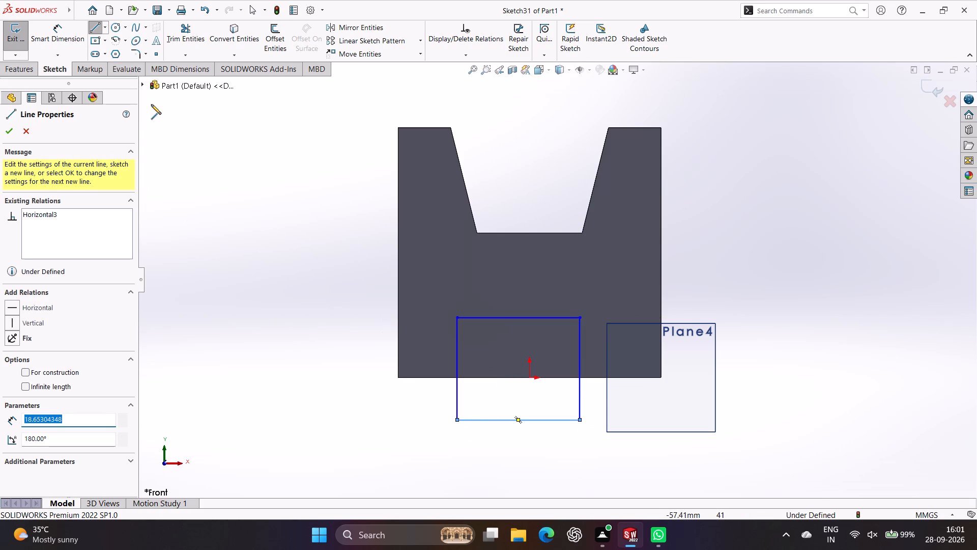
# Draw a vertical centerline in line with the rectangle's midpoint, running from inside the notch to below the rectangle.
pyautogui.click(106, 27)
pyautogui.click(108, 51)
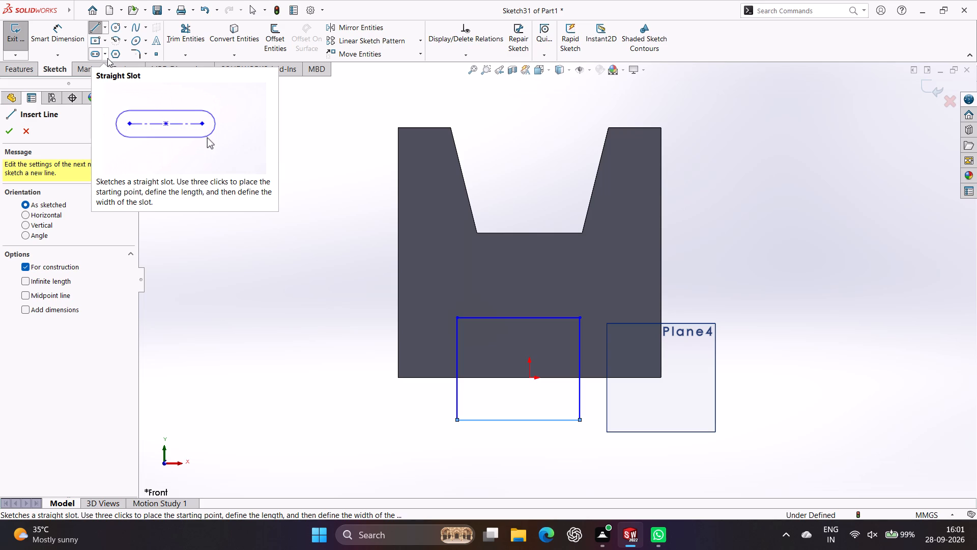
pyautogui.scroll(1, 107, 58)
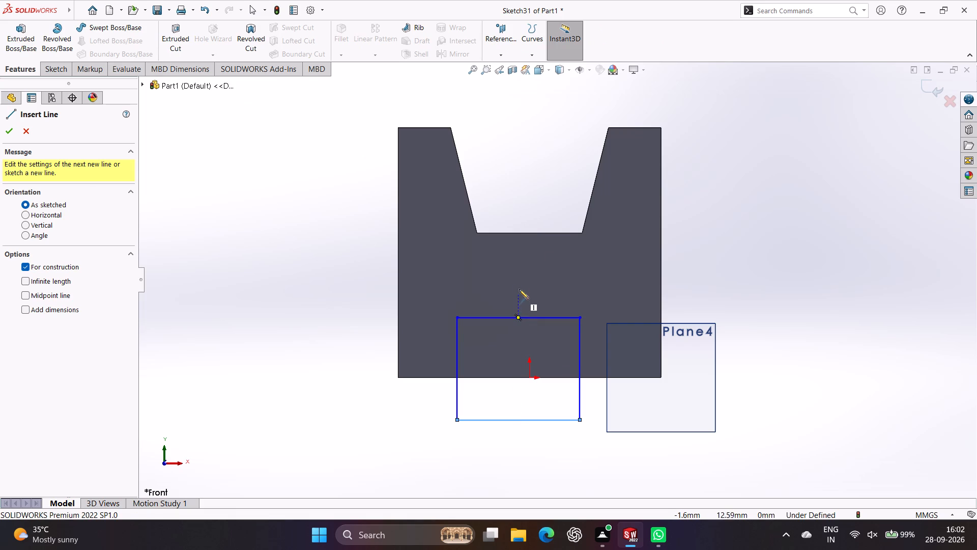
pyautogui.click(519, 155)
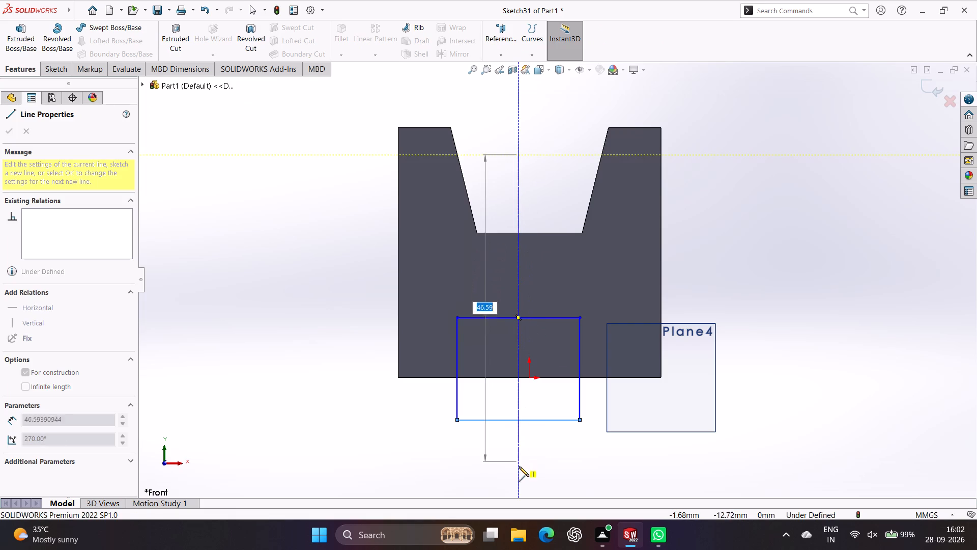
pyautogui.click(520, 472)
pyautogui.press('Escape')
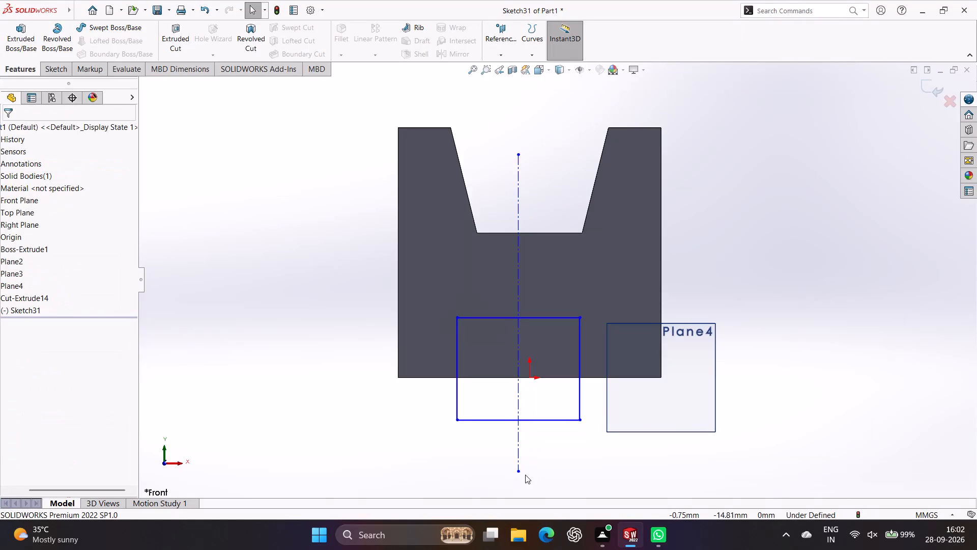
# Apply a Symmetric relation to the rectangle's two vertical sides about the vertical centerline.
pyautogui.click(457, 401)
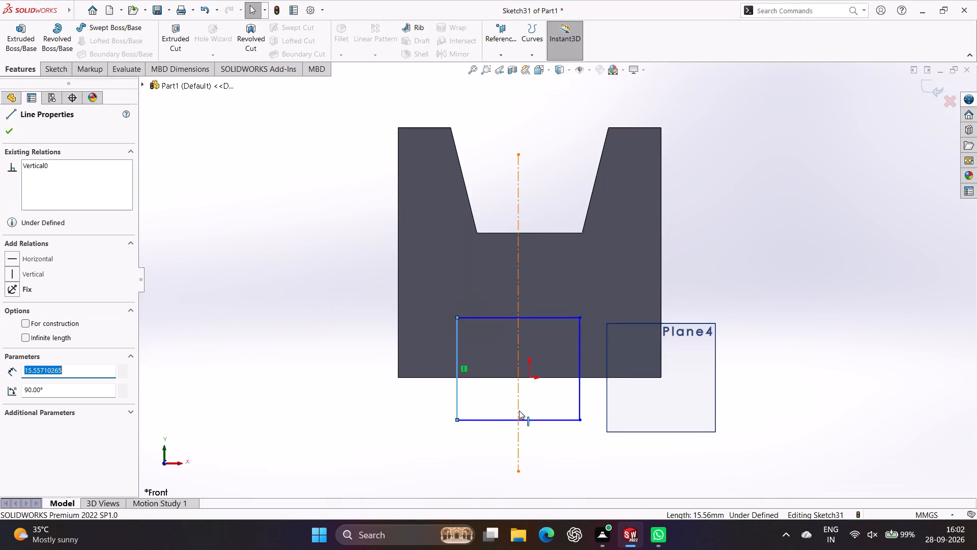
pyautogui.keyDown('ctrl'); pyautogui.click(519, 410); pyautogui.keyUp('ctrl')
pyautogui.keyDown('ctrl'); pyautogui.click(581, 404); pyautogui.keyUp('ctrl')
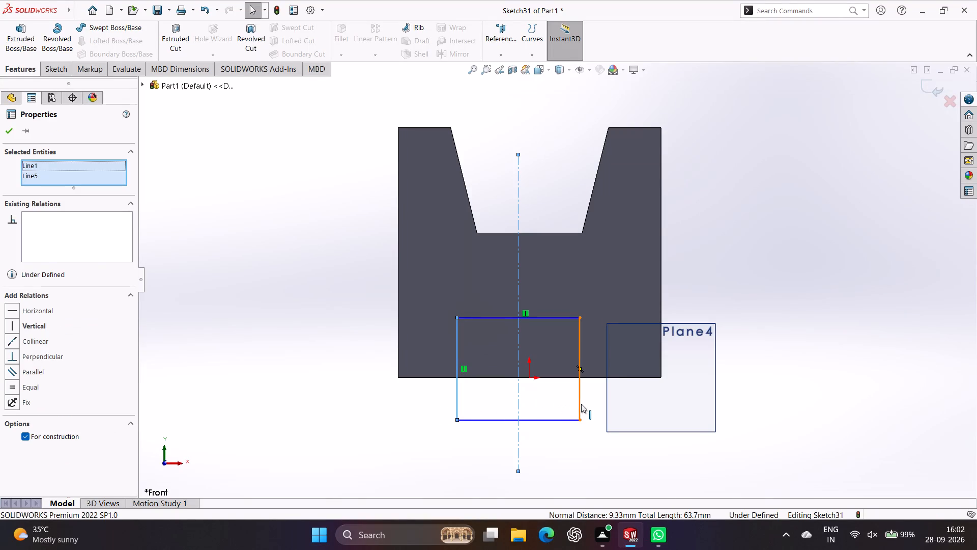
pyautogui.click(44, 399)
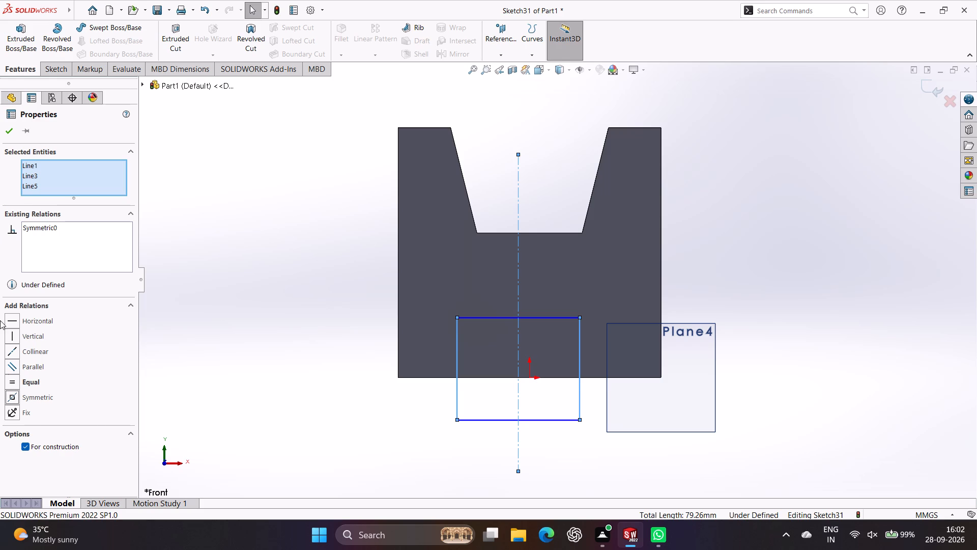
pyautogui.click(8, 131)
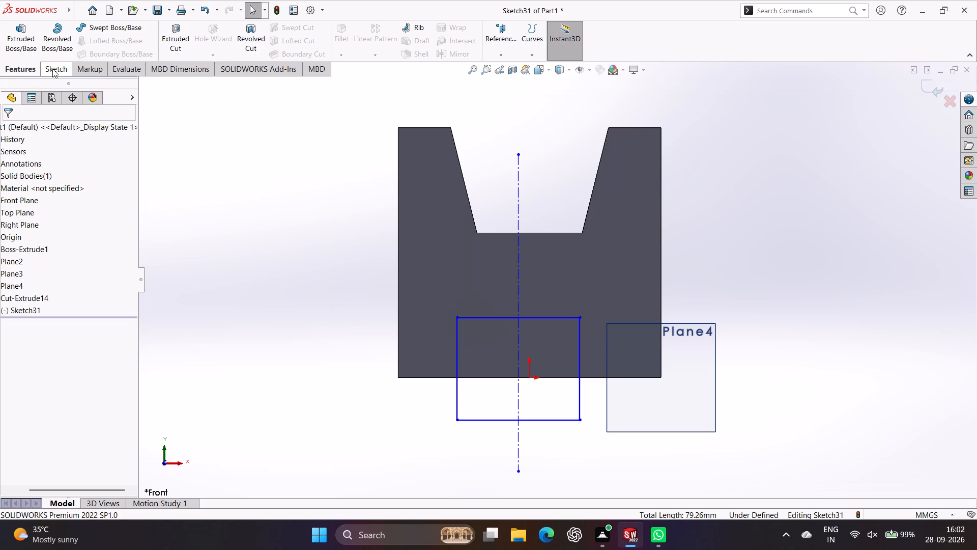
# Dimension the rectangle's bottom side to a width of 24 mm.
pyautogui.click(52, 69)
pyautogui.click(68, 37)
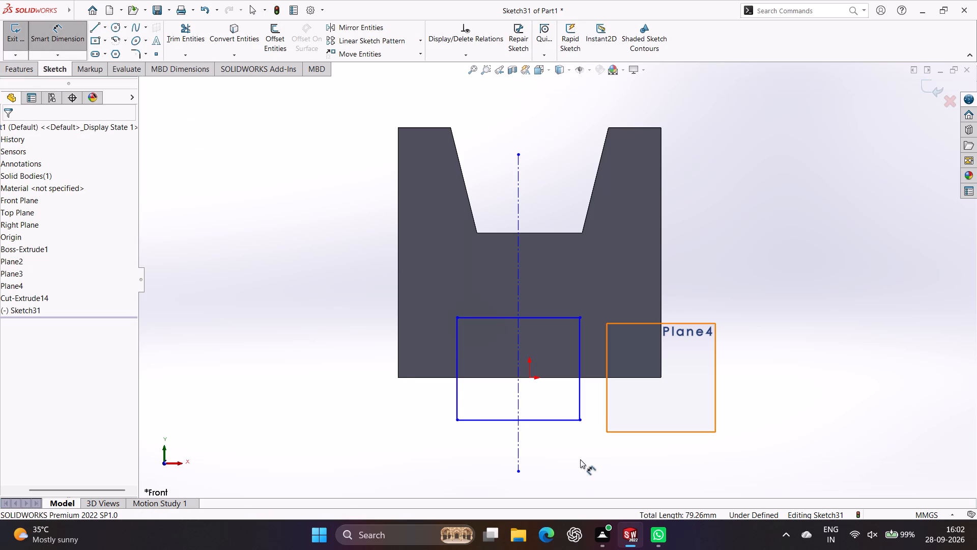
pyautogui.click(478, 419)
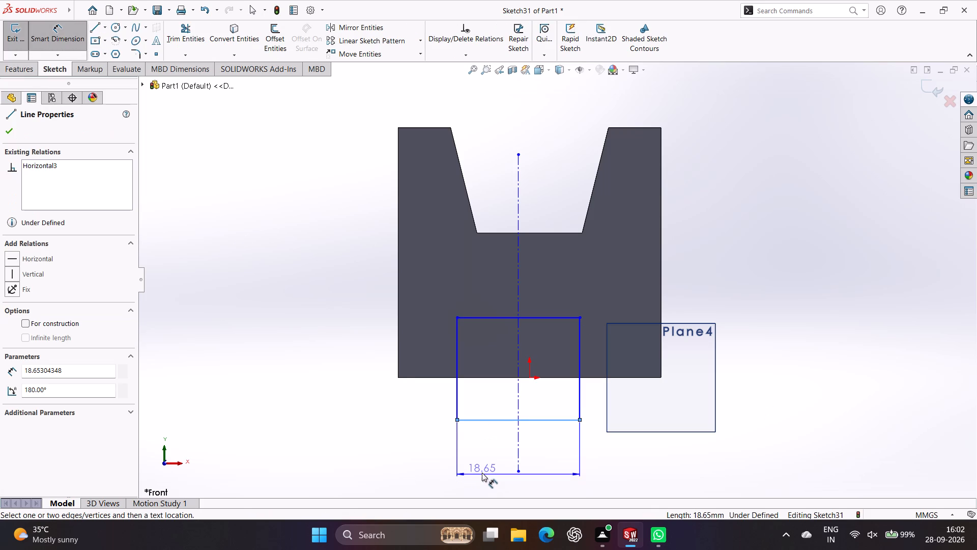
pyautogui.click(482, 473)
pyautogui.write('24')
pyautogui.press('Return')
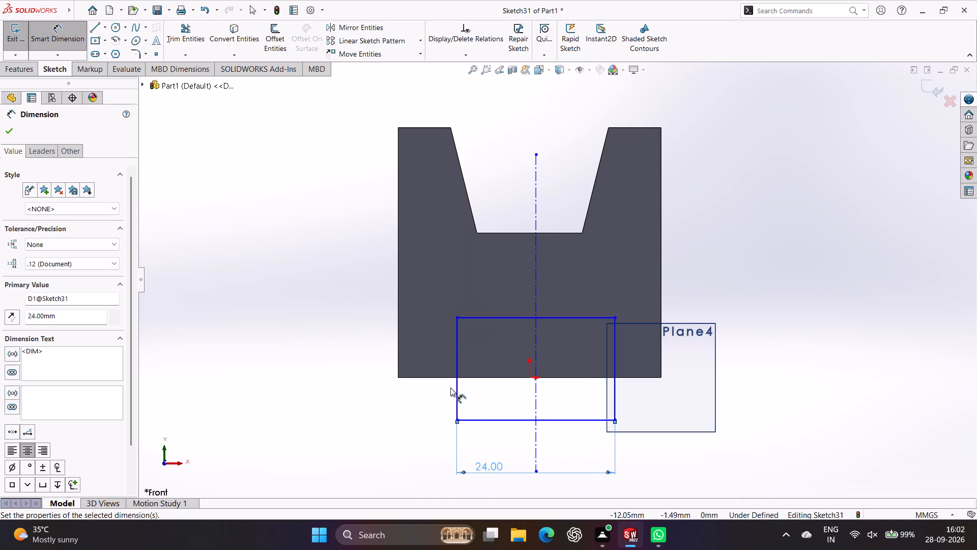
# Dimension the rectangle's left vertical side to a height of 23 mm.
pyautogui.click(458, 396)
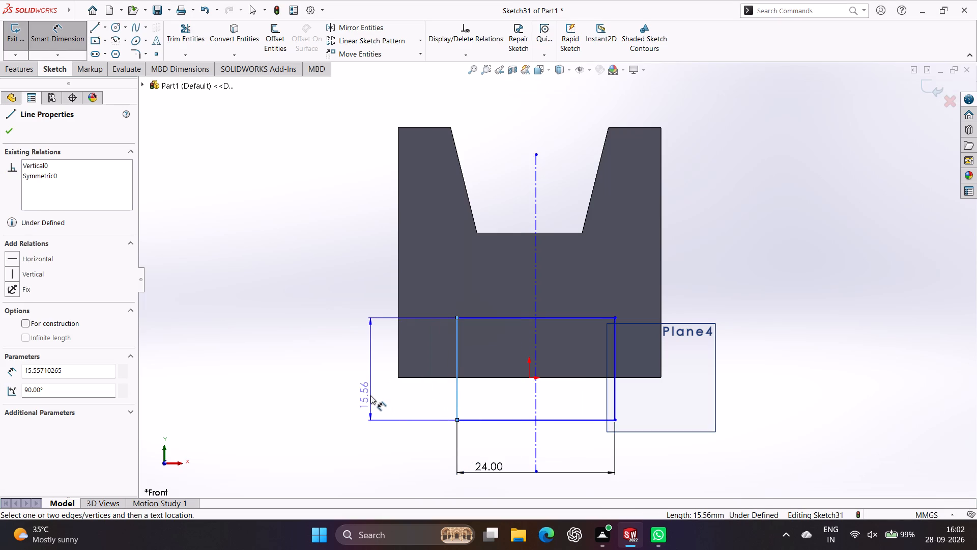
pyautogui.click(360, 396)
pyautogui.write('23')
pyautogui.press('Return')
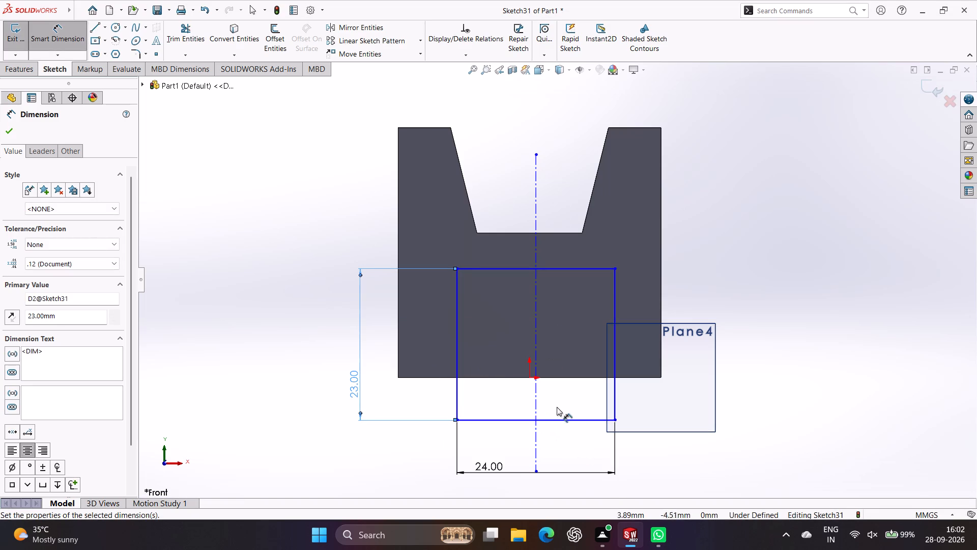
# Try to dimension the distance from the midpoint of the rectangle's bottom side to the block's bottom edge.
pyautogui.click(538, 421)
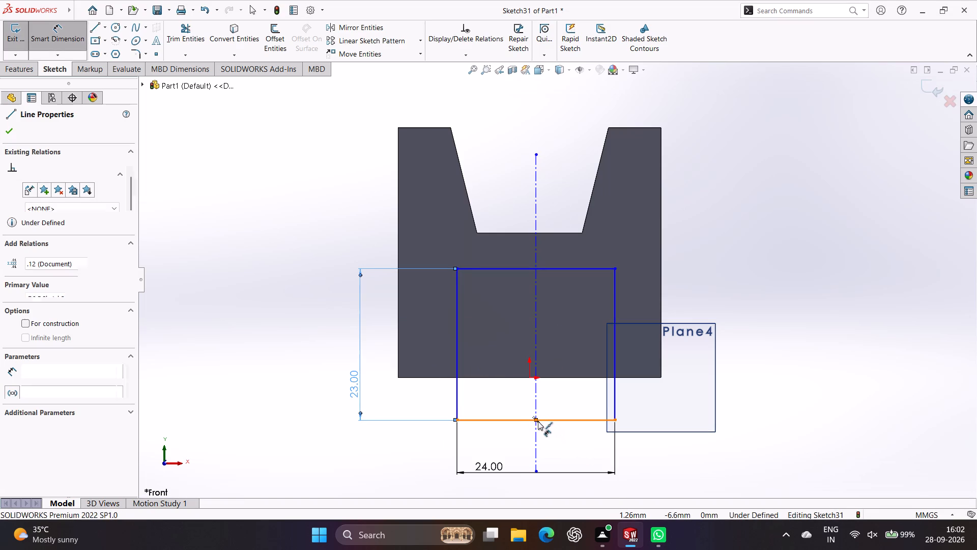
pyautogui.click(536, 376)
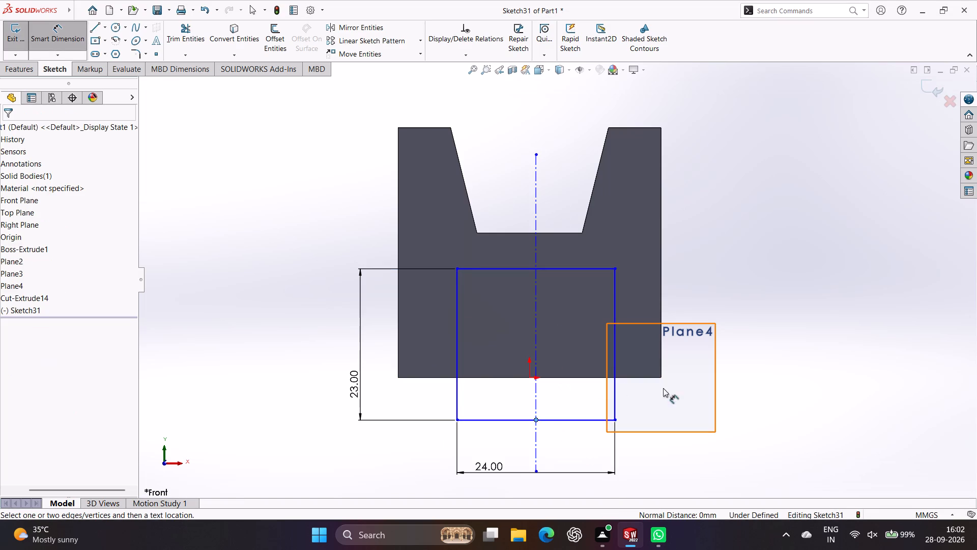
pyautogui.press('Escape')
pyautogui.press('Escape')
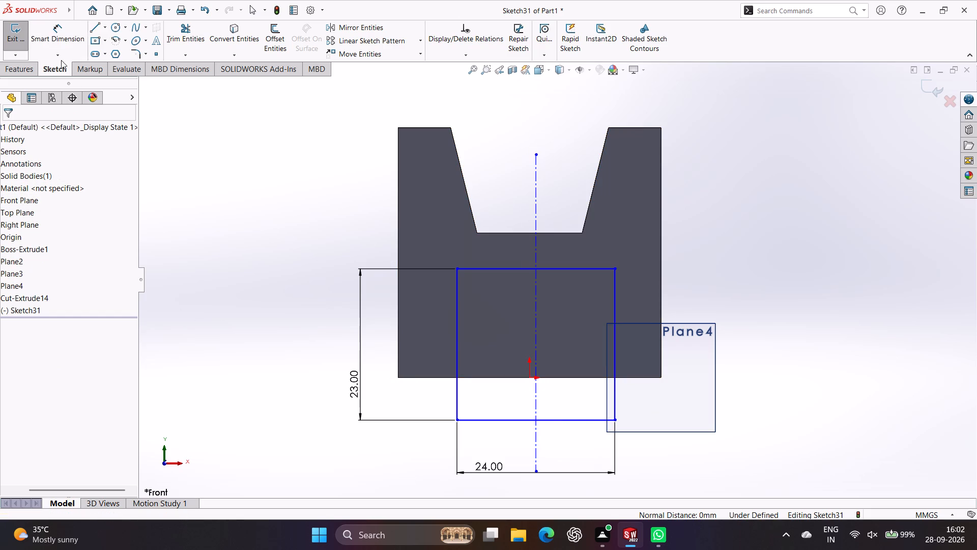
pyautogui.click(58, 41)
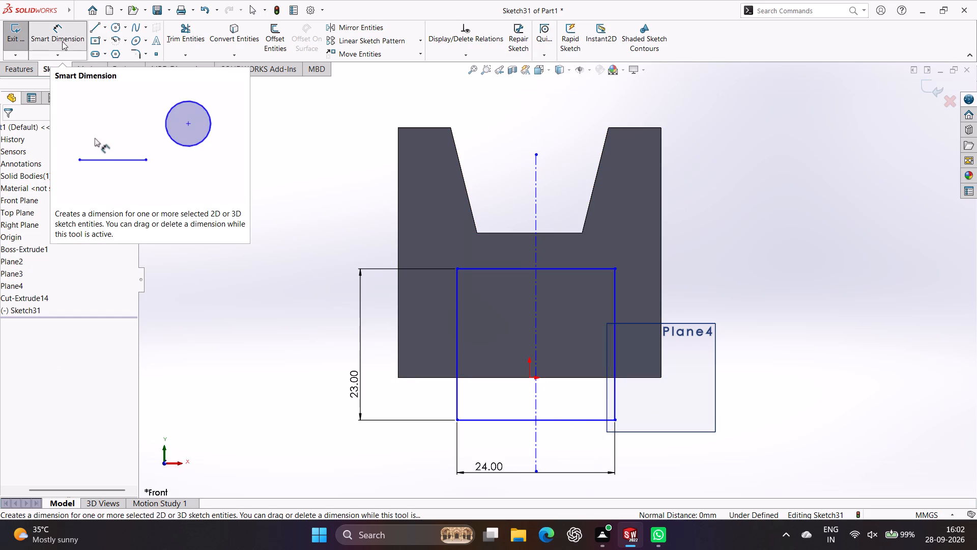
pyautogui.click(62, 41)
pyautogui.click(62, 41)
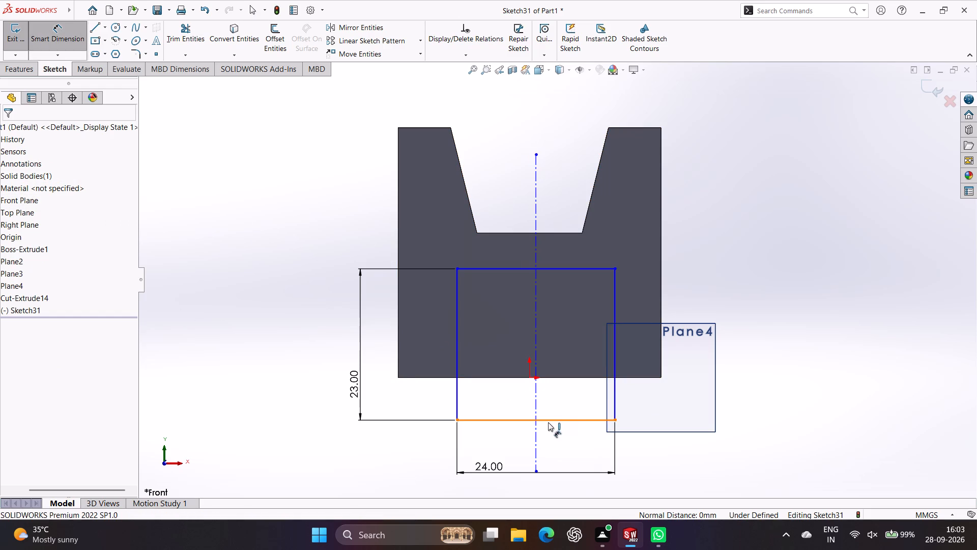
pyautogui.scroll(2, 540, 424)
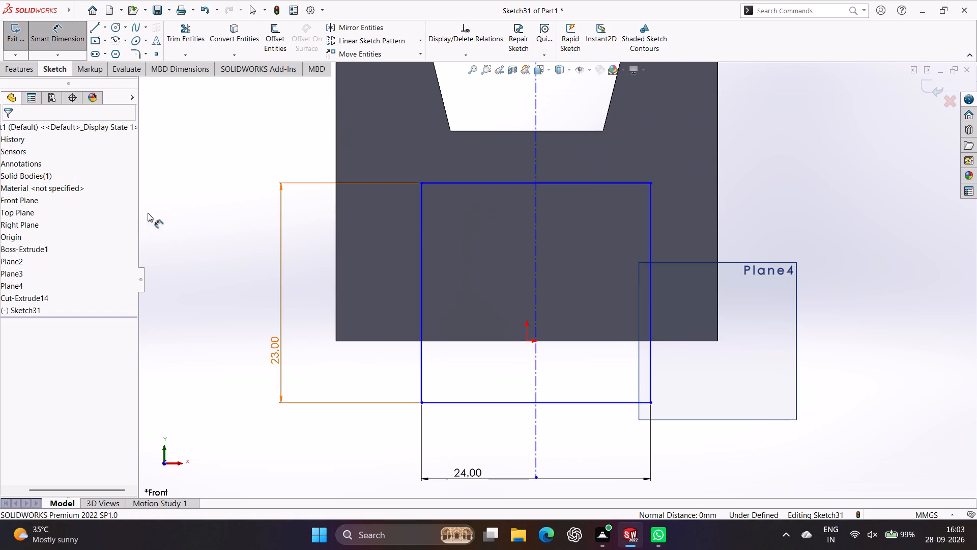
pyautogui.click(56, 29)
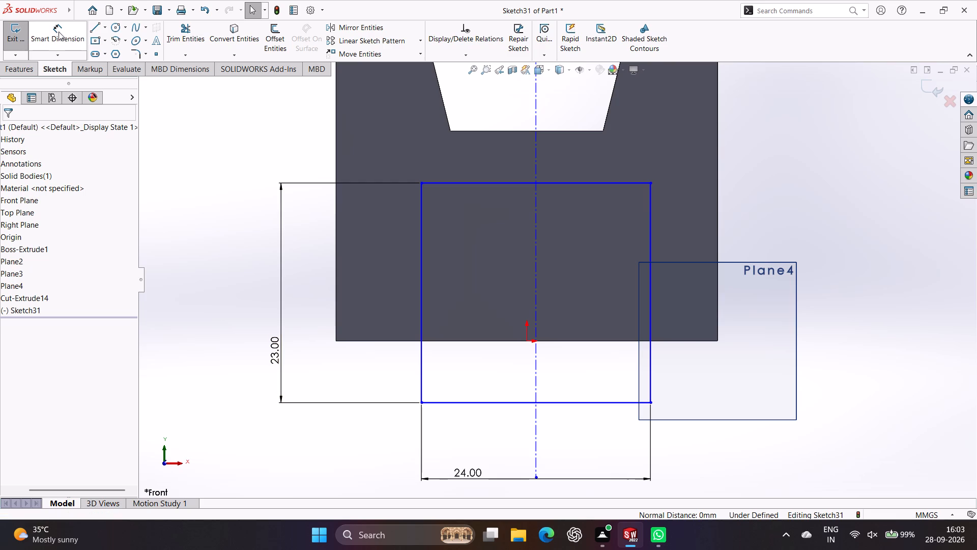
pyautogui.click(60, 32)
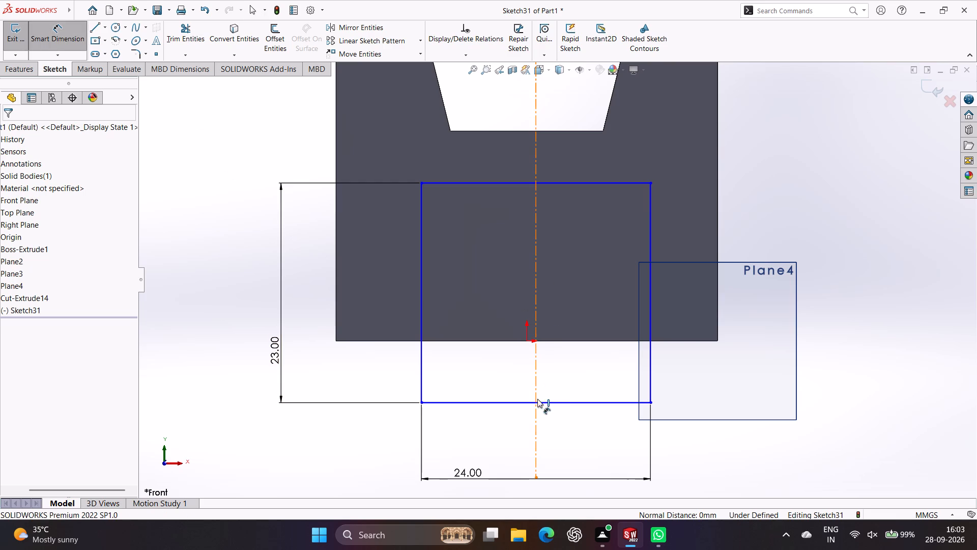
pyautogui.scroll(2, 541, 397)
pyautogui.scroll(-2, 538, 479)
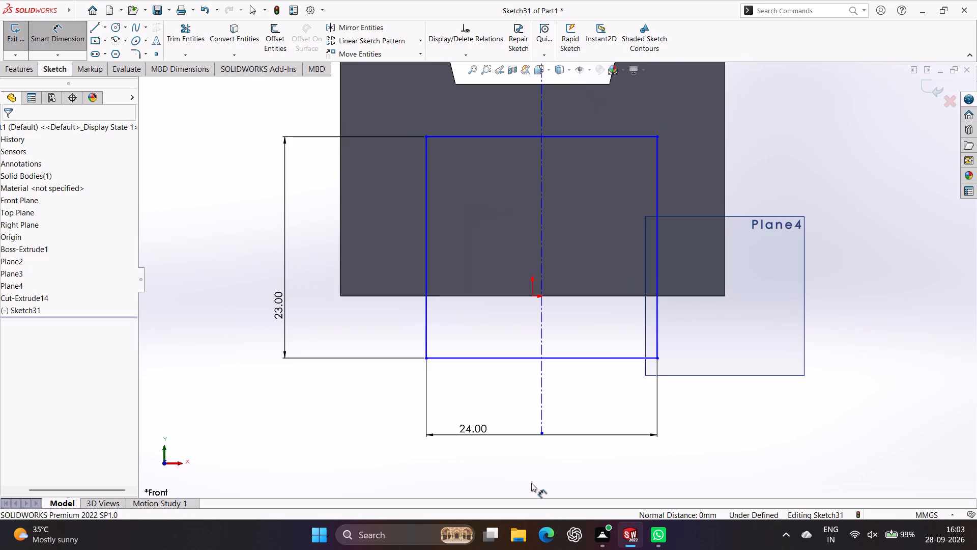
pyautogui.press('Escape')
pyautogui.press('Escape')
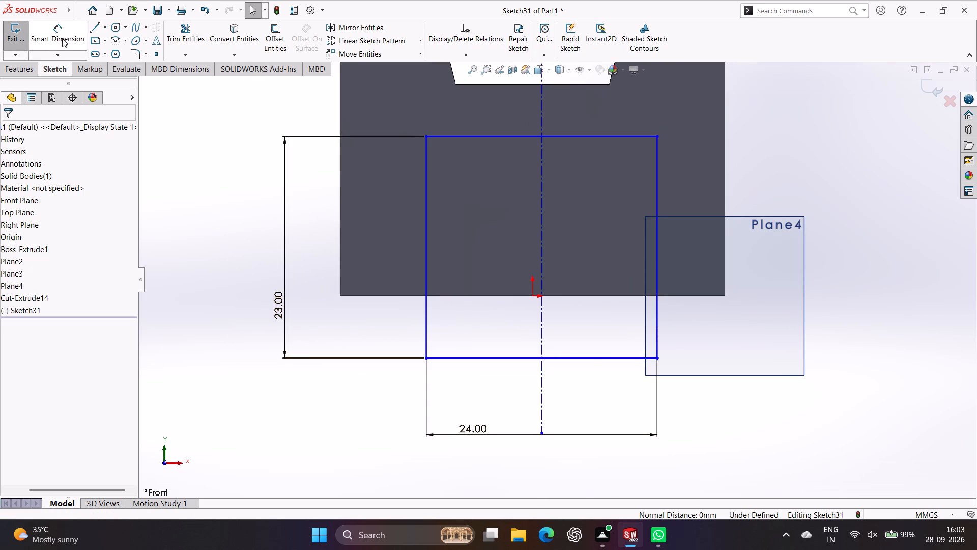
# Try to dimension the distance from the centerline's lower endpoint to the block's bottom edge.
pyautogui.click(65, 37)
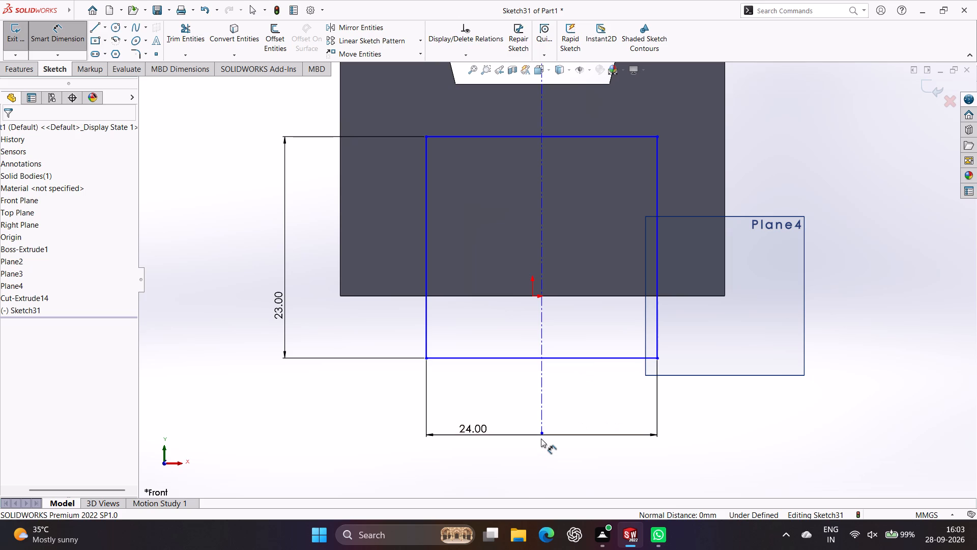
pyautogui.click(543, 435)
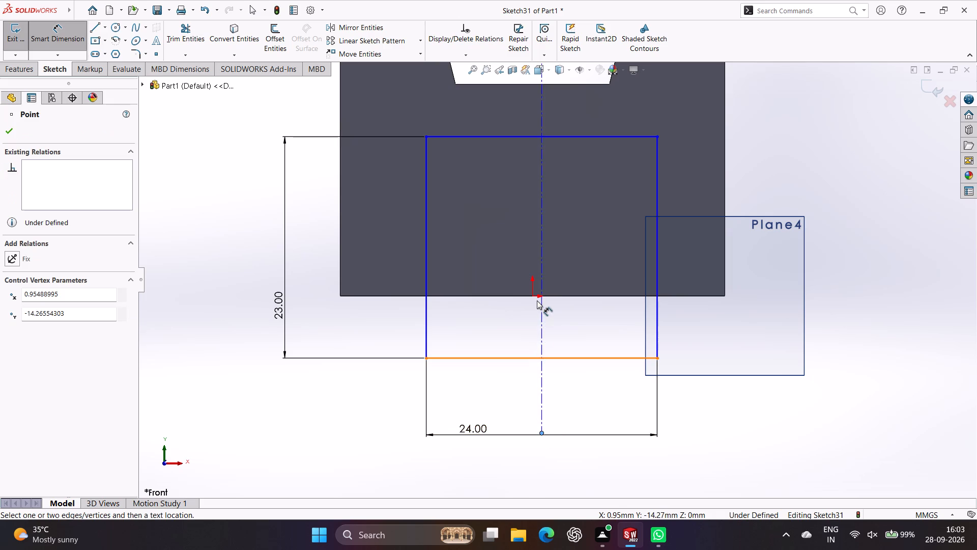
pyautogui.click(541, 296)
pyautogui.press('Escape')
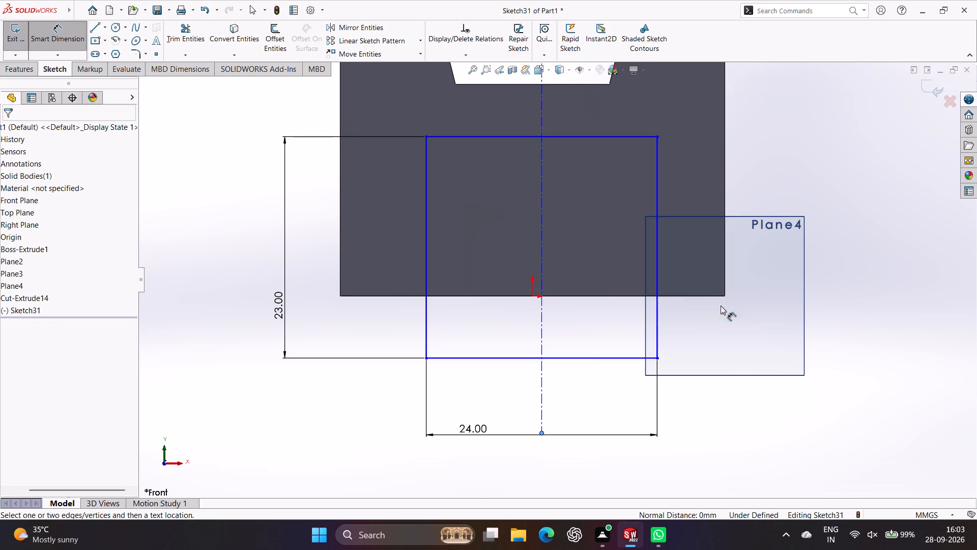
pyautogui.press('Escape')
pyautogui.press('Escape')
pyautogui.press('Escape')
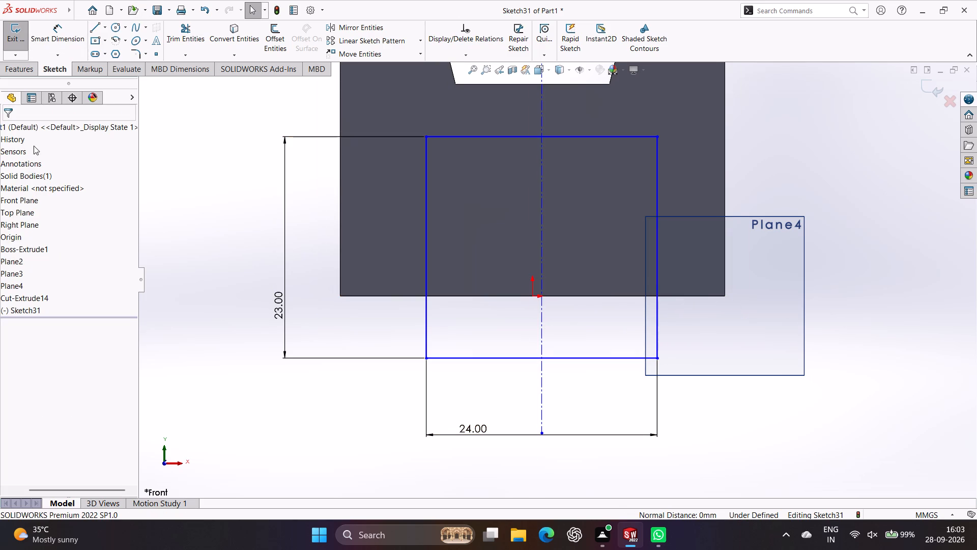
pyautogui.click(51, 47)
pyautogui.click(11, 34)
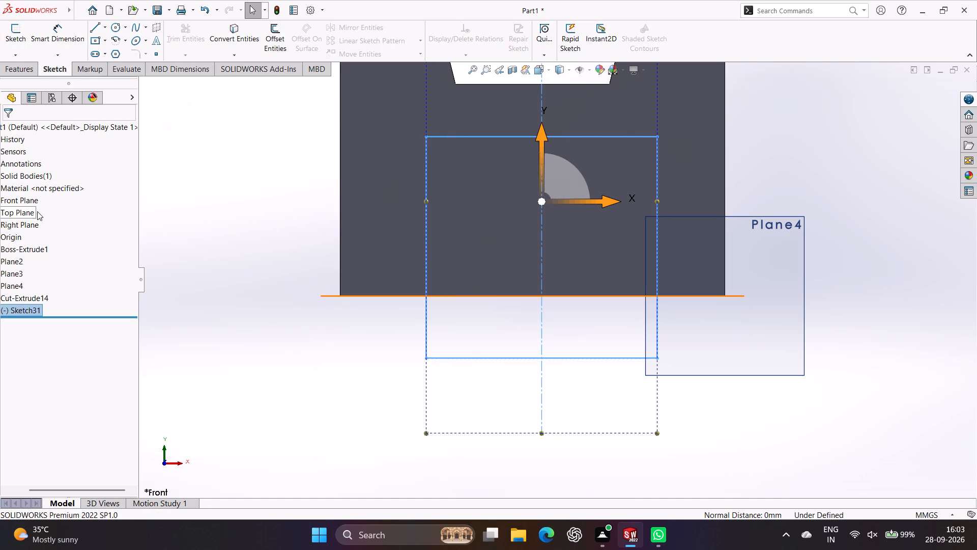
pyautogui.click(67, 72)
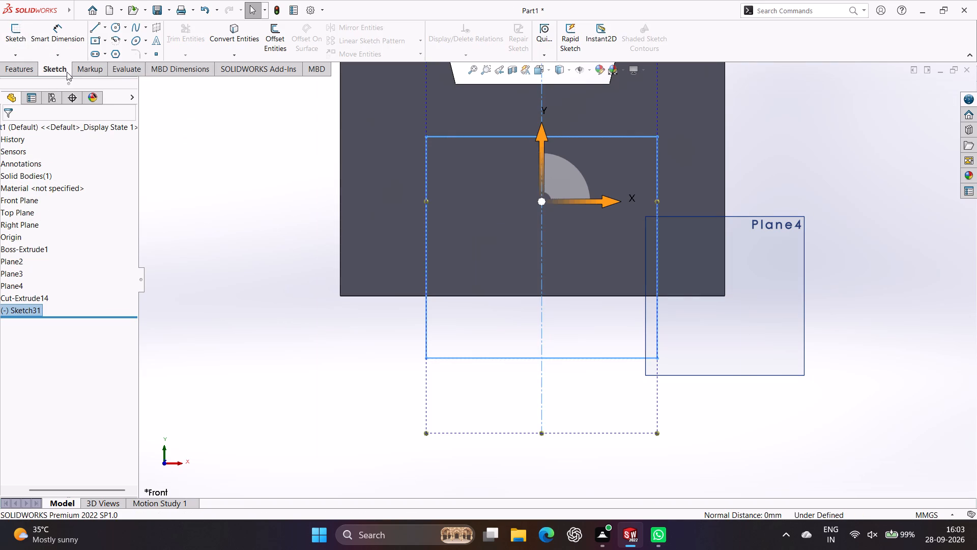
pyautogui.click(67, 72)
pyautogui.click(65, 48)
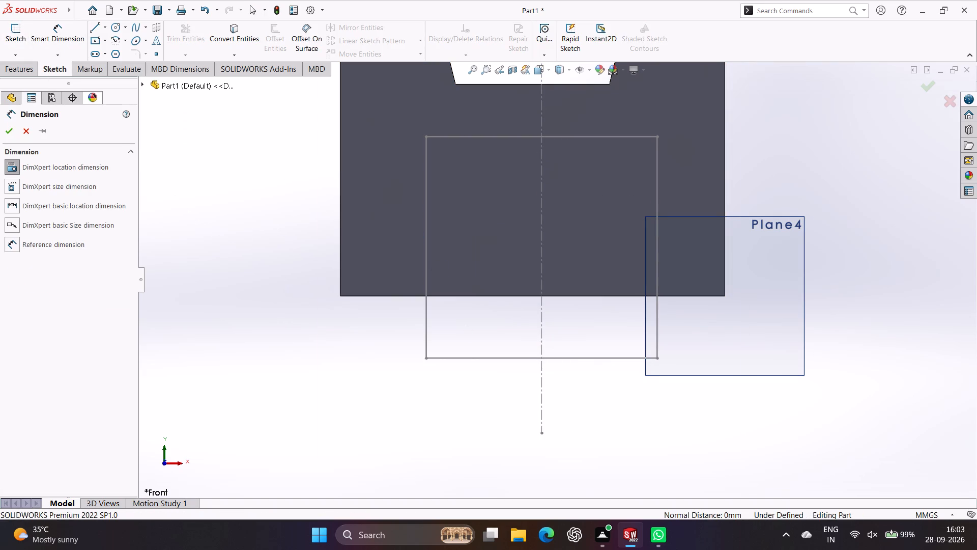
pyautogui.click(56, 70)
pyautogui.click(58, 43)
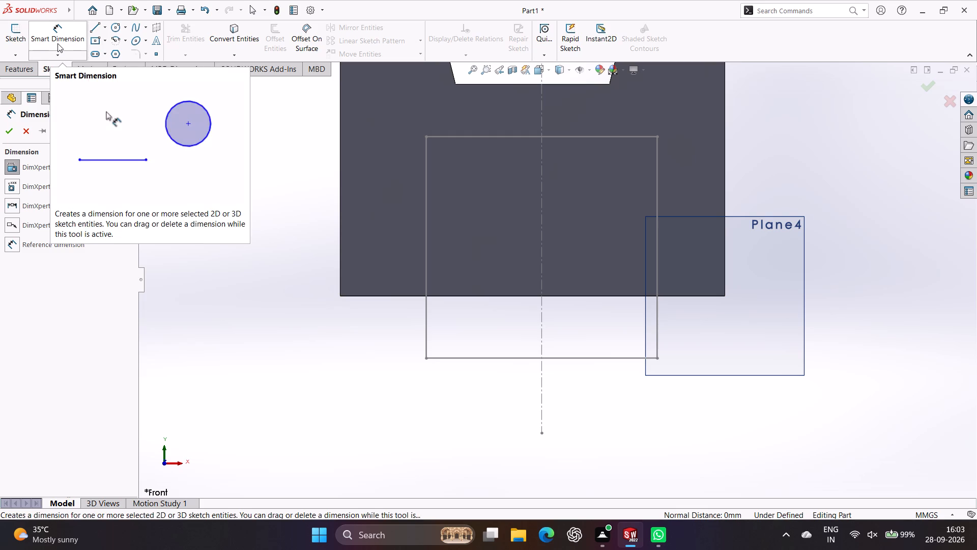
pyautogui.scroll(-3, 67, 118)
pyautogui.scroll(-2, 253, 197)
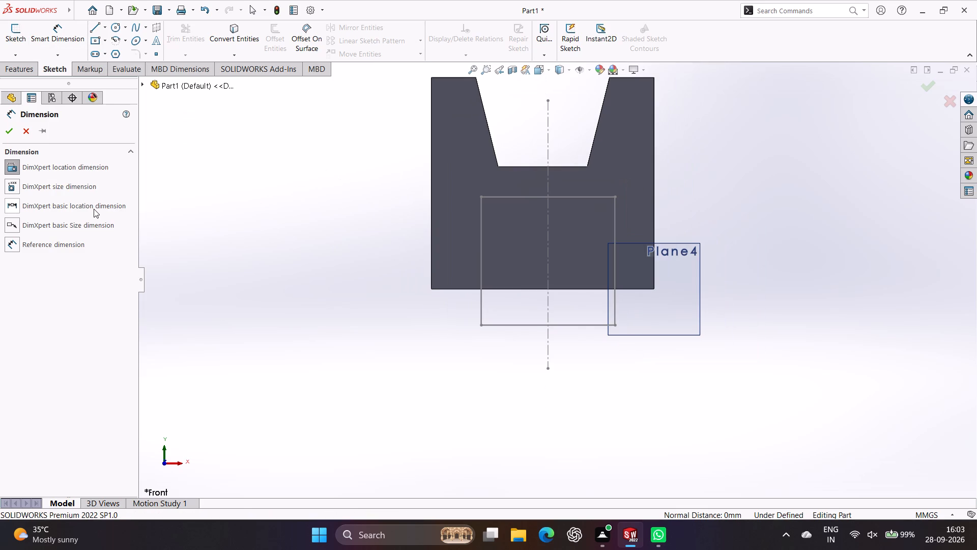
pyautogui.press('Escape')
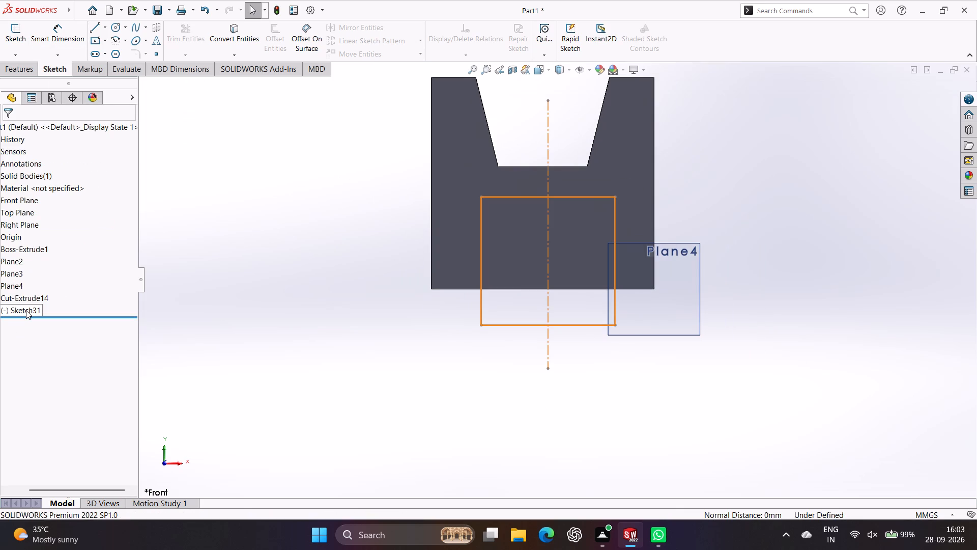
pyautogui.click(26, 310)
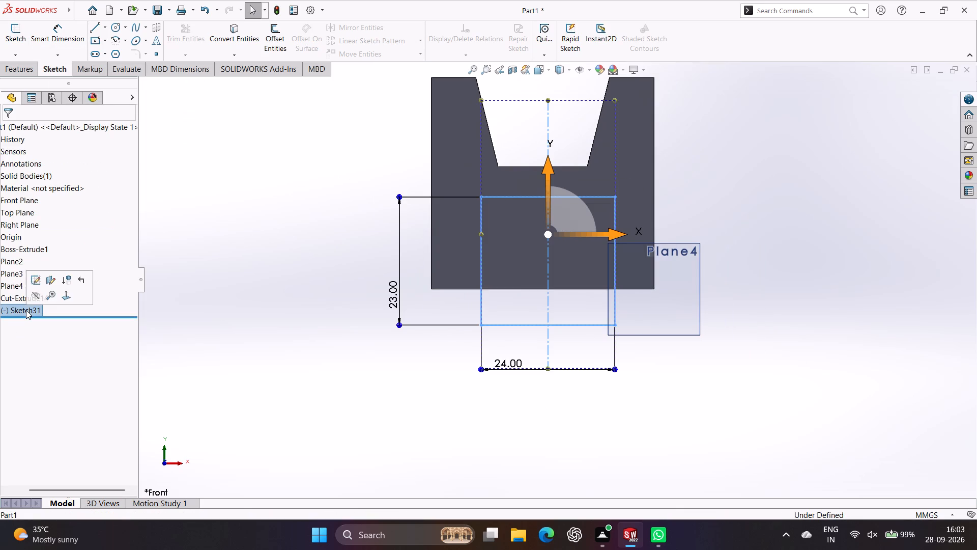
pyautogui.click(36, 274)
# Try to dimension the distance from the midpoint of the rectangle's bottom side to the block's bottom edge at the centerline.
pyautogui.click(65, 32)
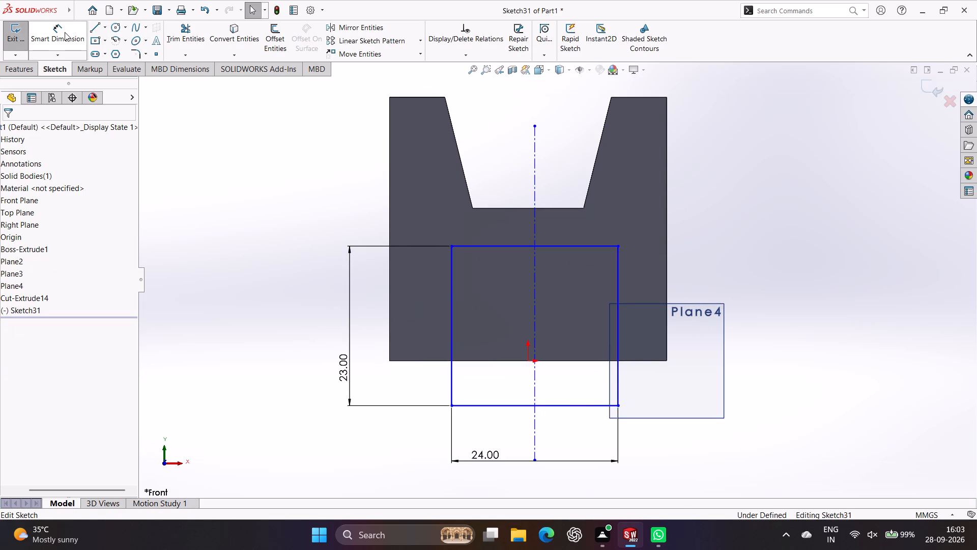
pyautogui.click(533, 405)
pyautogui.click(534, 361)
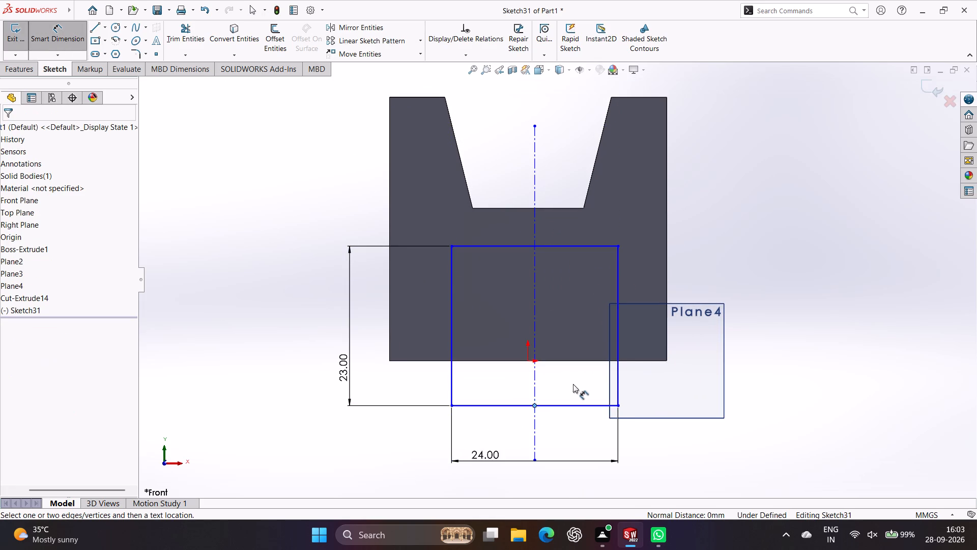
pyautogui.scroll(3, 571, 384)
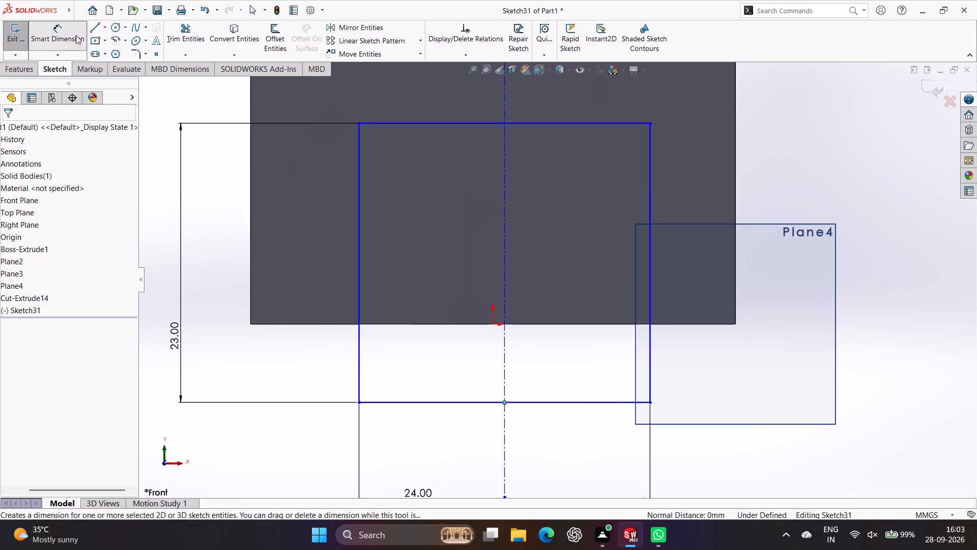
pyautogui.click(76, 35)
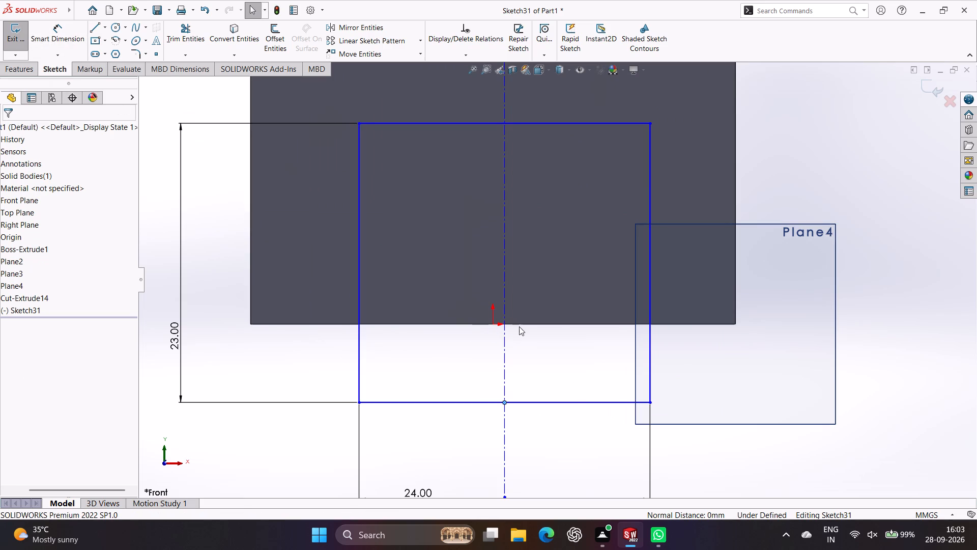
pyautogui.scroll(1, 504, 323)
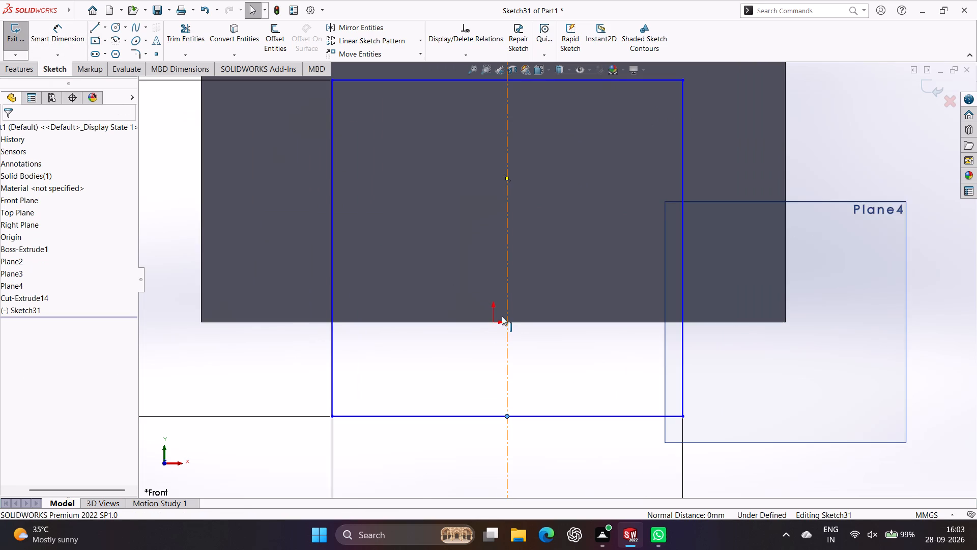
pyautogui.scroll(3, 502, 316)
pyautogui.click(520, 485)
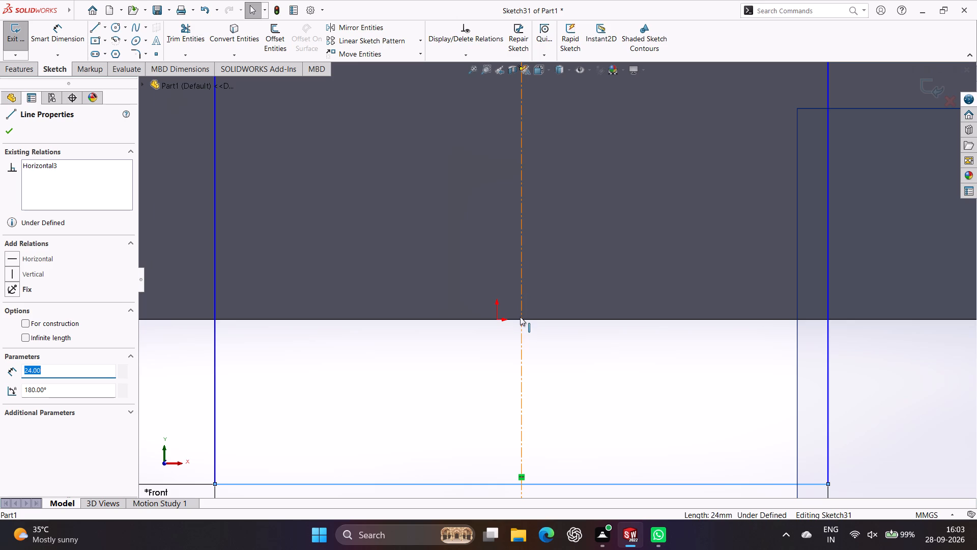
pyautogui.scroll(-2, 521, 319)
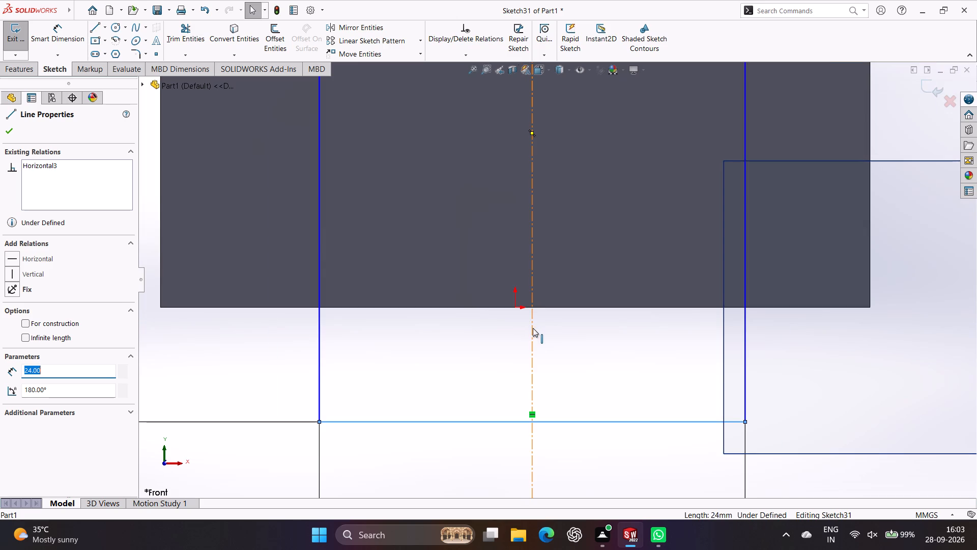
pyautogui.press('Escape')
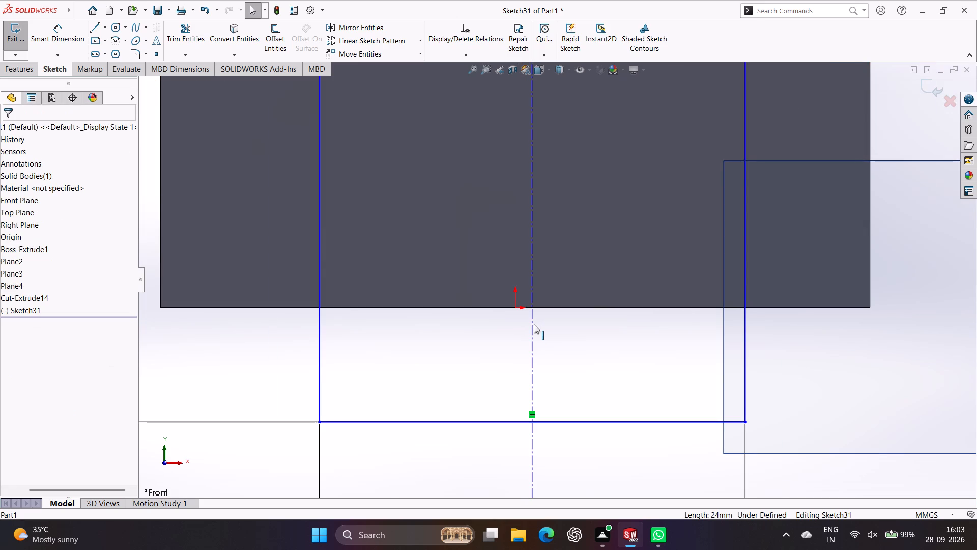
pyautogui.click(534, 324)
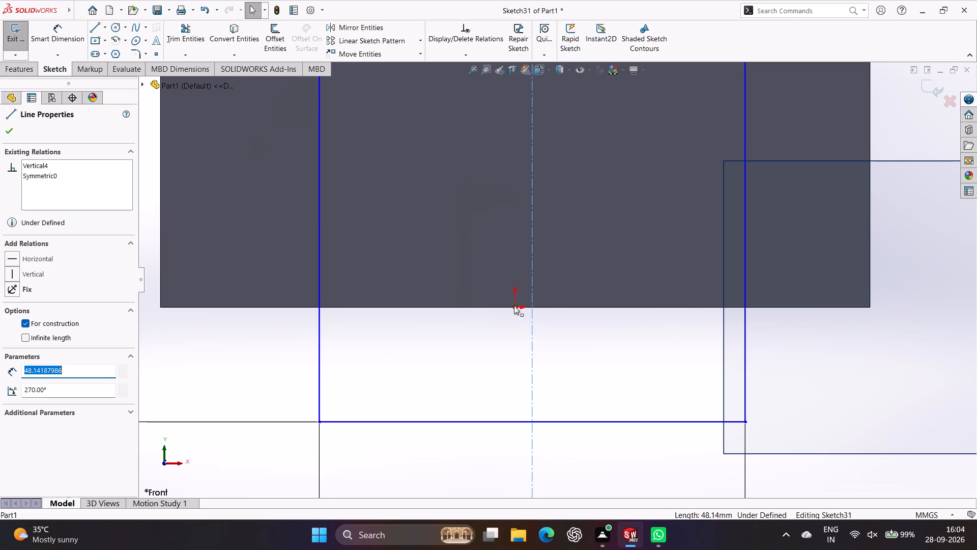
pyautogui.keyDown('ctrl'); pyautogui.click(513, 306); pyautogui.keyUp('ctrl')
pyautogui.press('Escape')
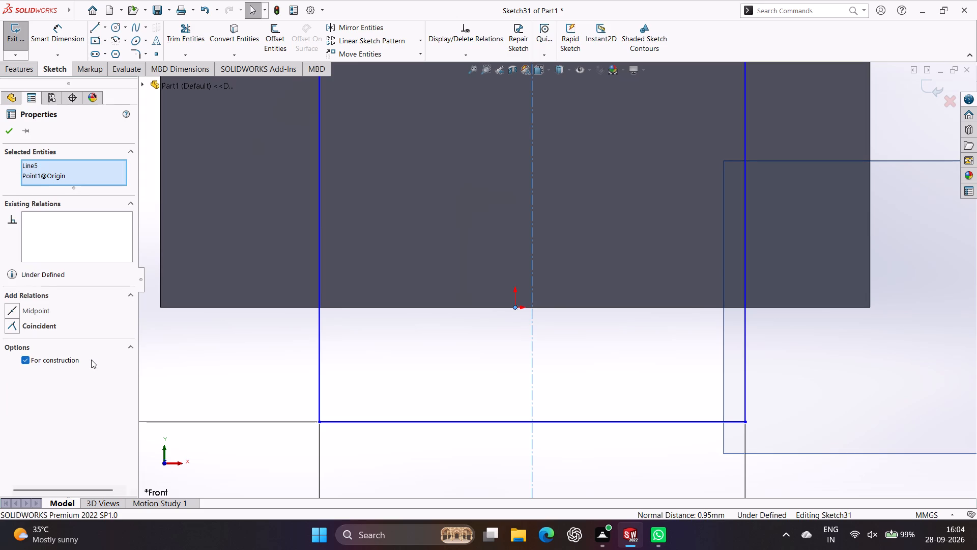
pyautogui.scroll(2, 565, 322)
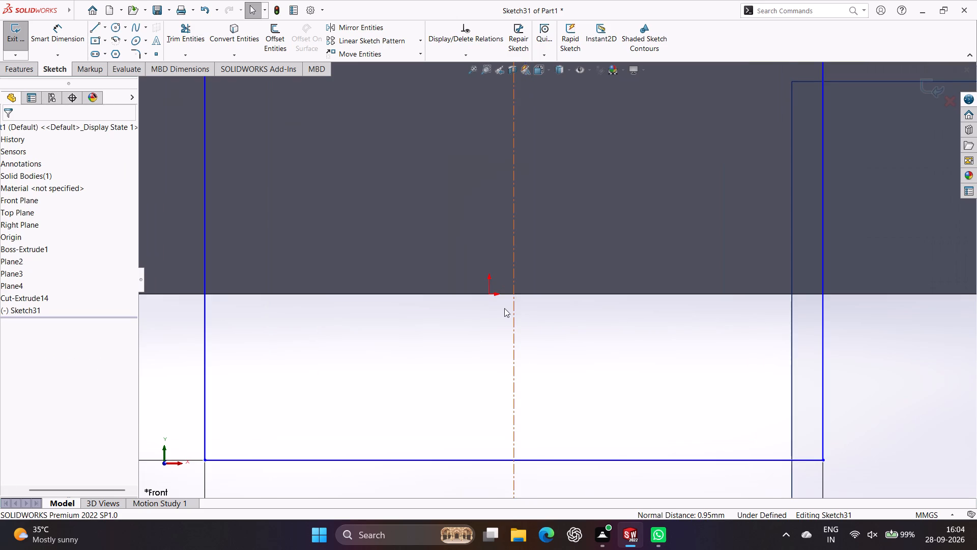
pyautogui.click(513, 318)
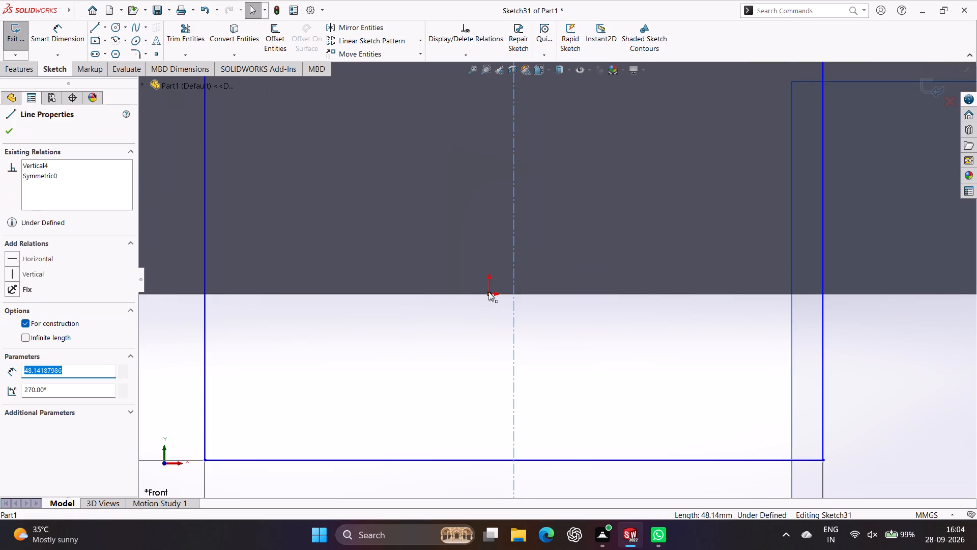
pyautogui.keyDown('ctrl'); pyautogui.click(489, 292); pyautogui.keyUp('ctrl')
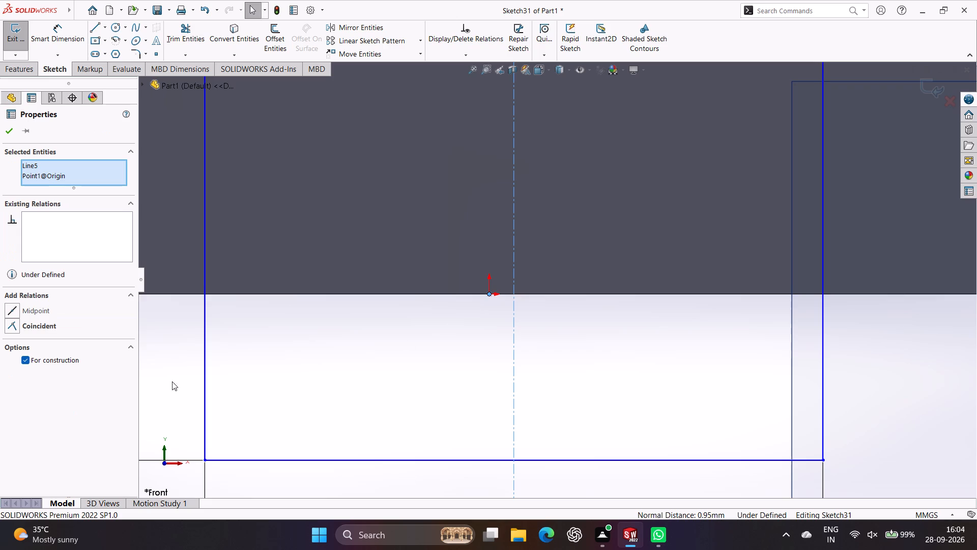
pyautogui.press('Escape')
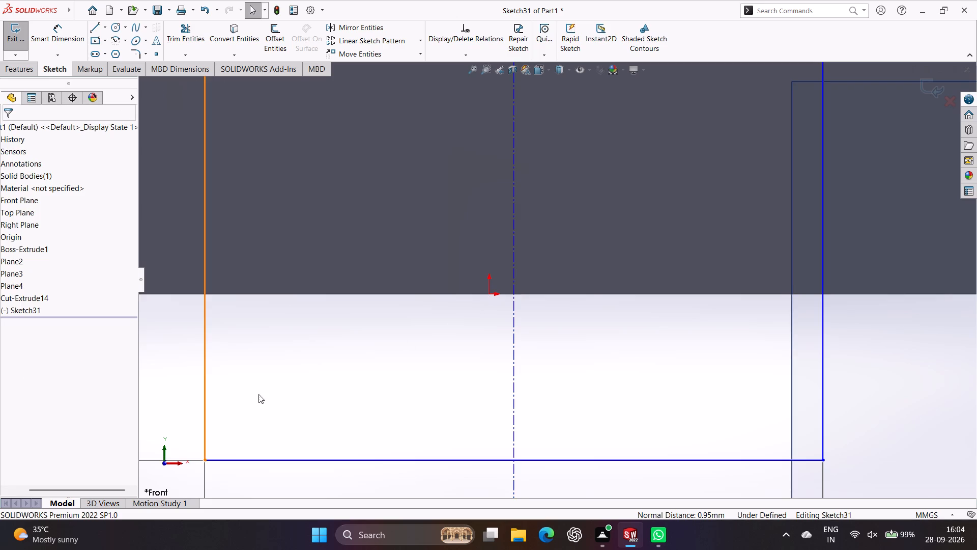
# Add a Coincident relation between the rectangle's vertical centerline and the origin.
pyautogui.scroll(-1, 494, 390)
pyautogui.keyDown('ctrl'); pyautogui.click(521, 318); pyautogui.keyUp('ctrl')
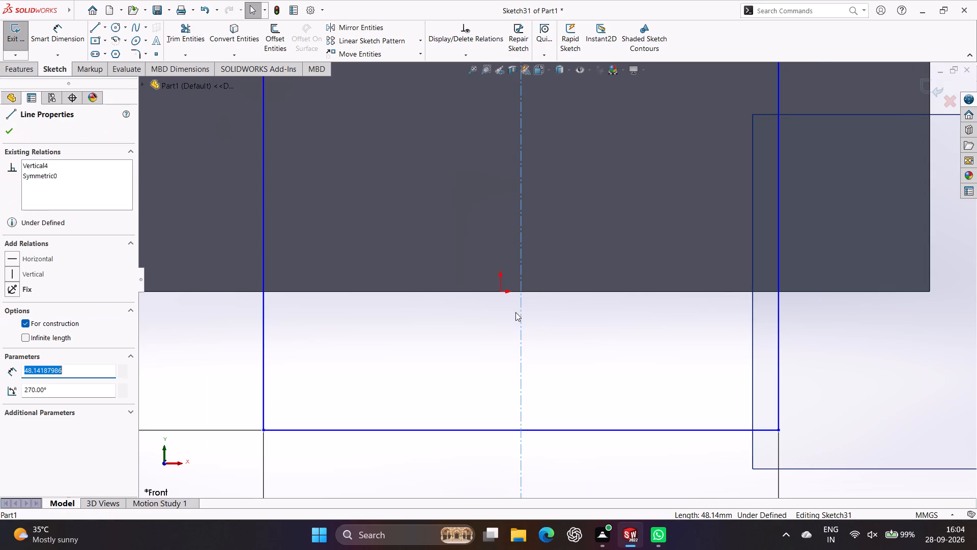
pyautogui.keyDown('ctrl'); pyautogui.click(501, 289); pyautogui.keyUp('ctrl')
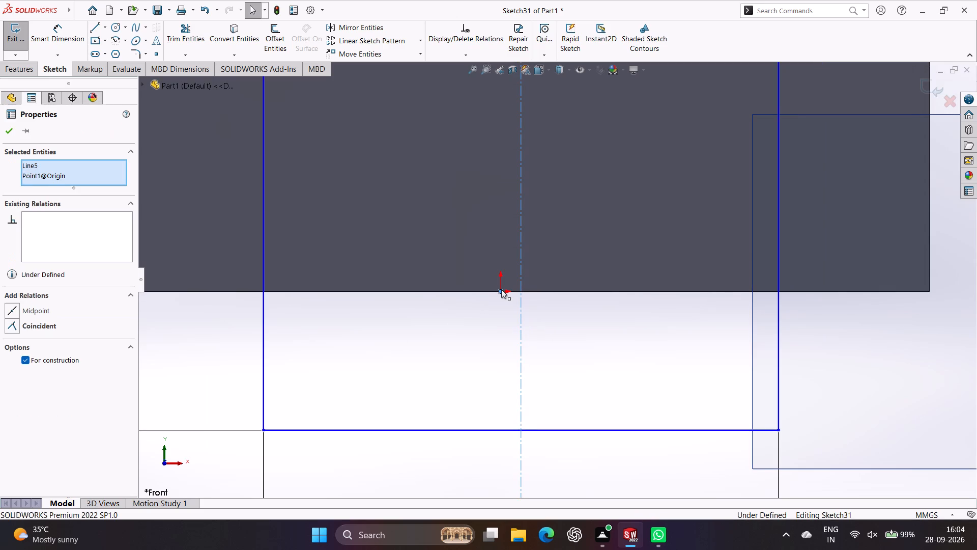
pyautogui.click(46, 324)
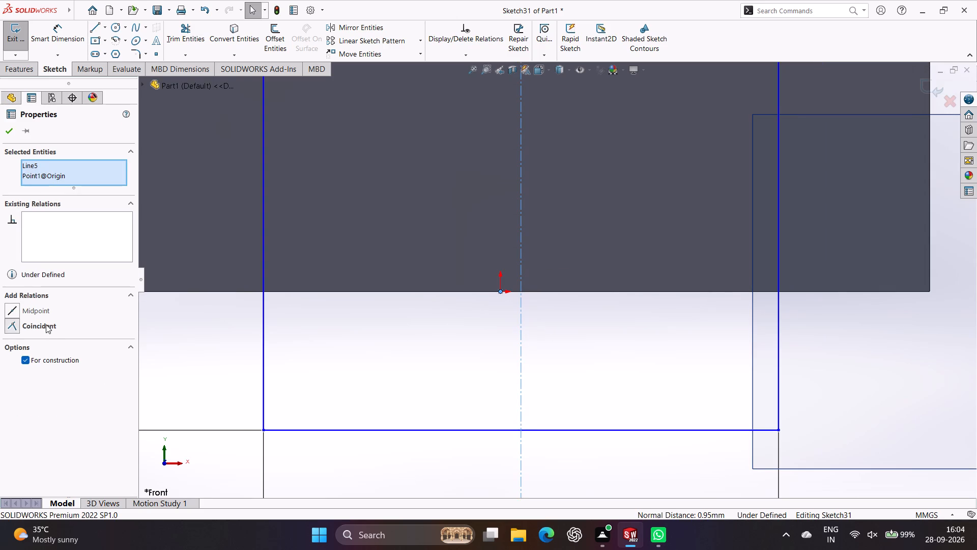
pyautogui.click(9, 135)
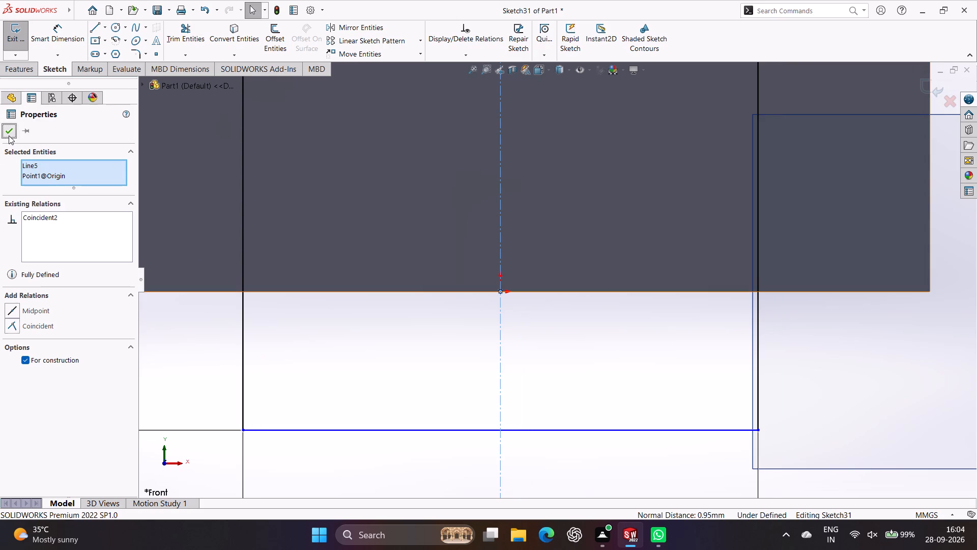
# Dimension the vertical distance from the origin down to the midpoint of the rectangle's bottom side as 8 mm.
pyautogui.scroll(-1, 380, 335)
pyautogui.scroll(-2, 522, 360)
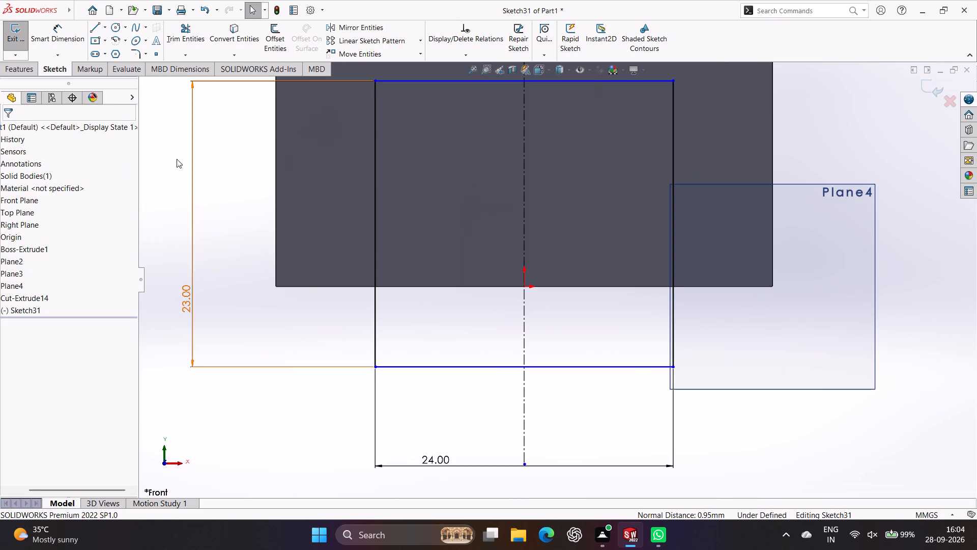
pyautogui.click(50, 34)
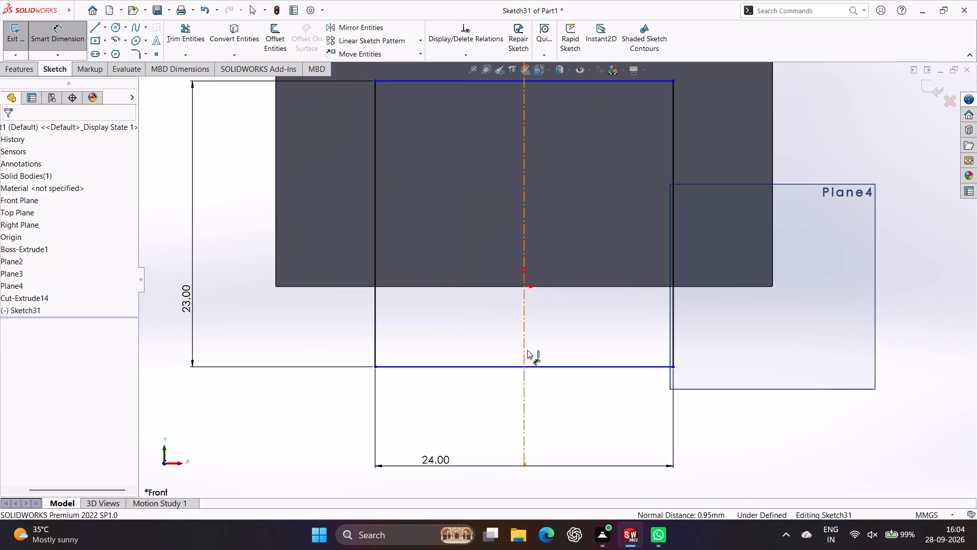
pyautogui.click(524, 367)
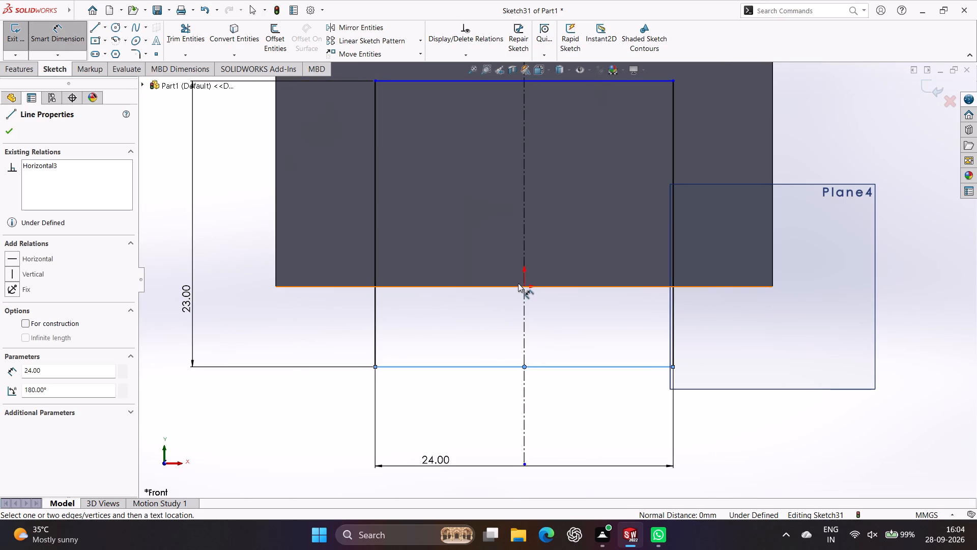
pyautogui.click(523, 288)
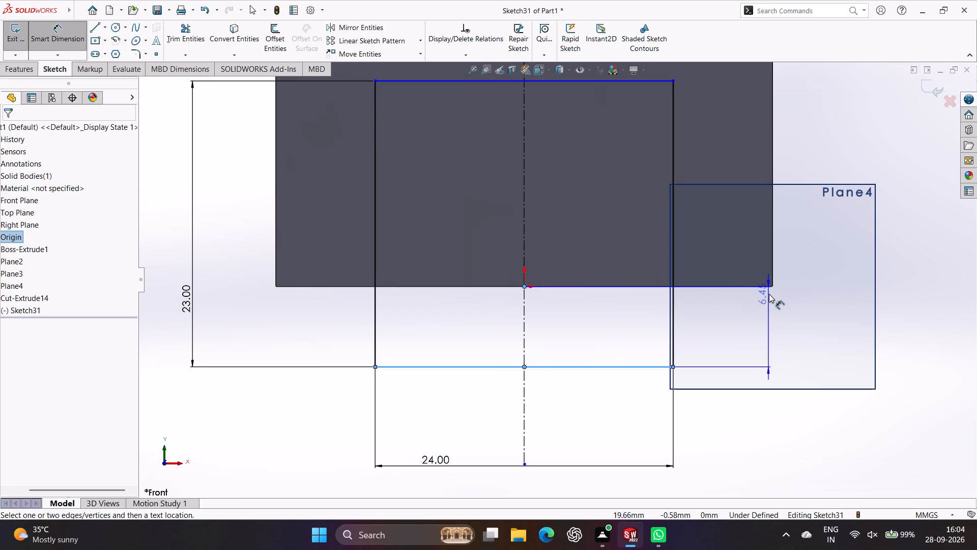
pyautogui.click(827, 275)
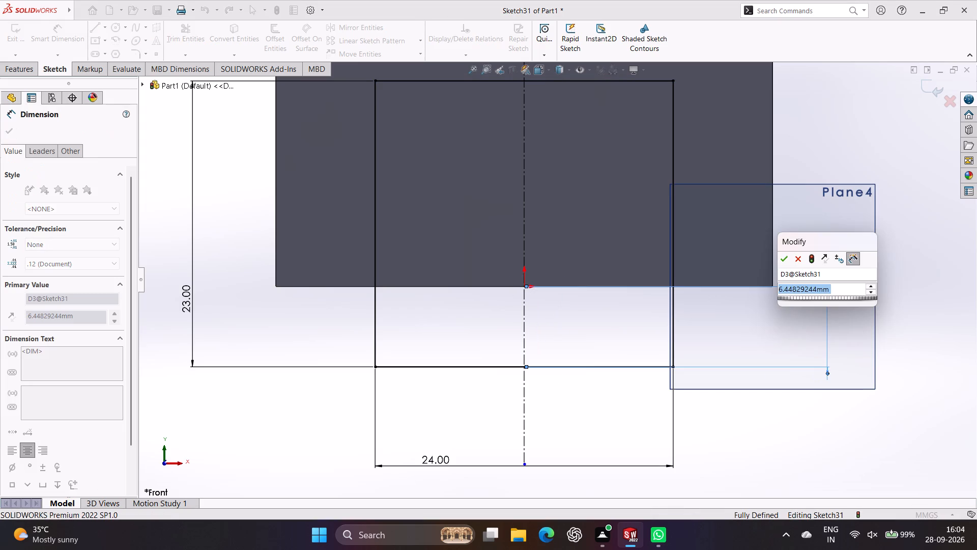
pyautogui.press('8')
pyautogui.press('Return')
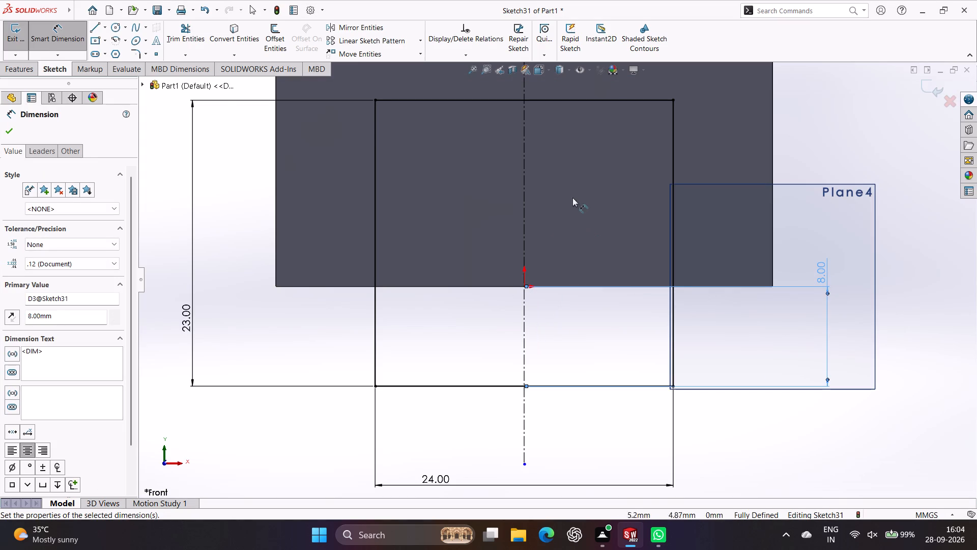
pyautogui.click(11, 135)
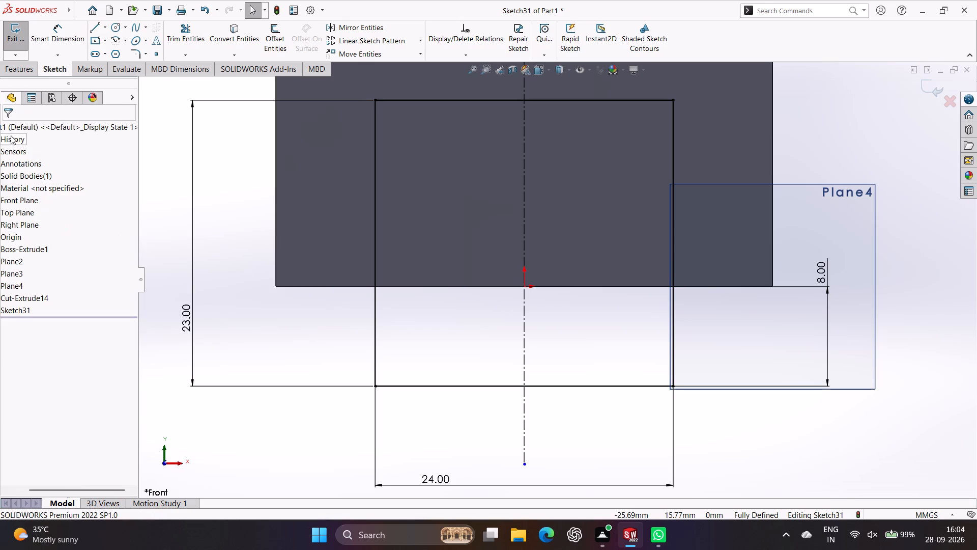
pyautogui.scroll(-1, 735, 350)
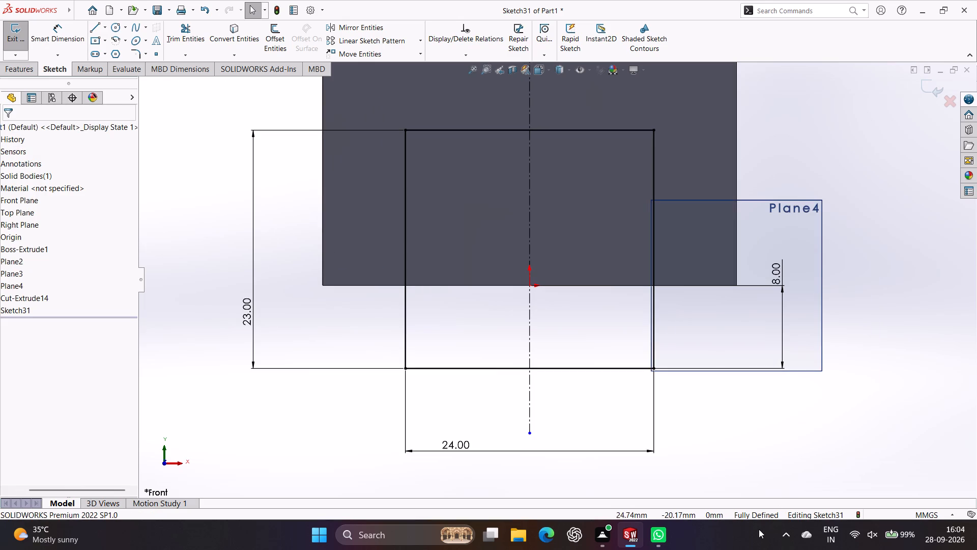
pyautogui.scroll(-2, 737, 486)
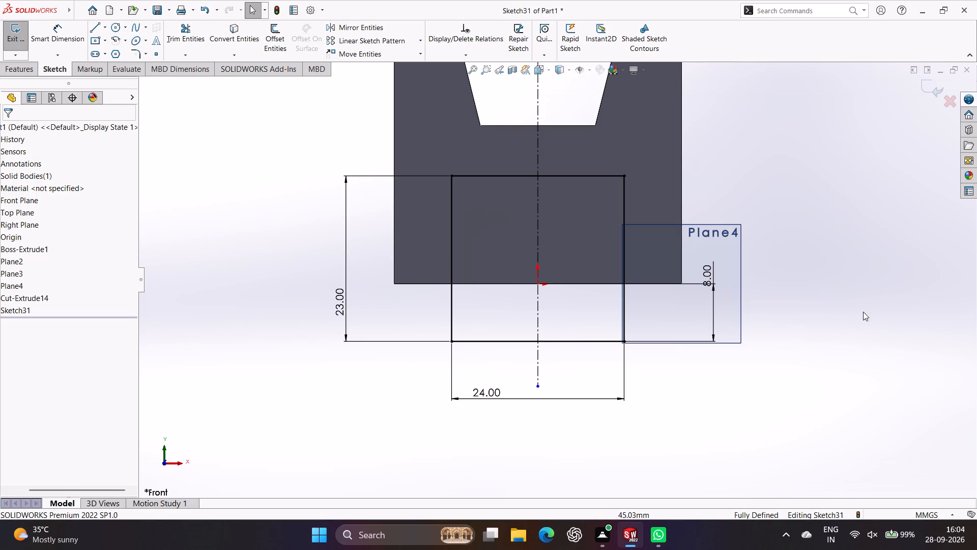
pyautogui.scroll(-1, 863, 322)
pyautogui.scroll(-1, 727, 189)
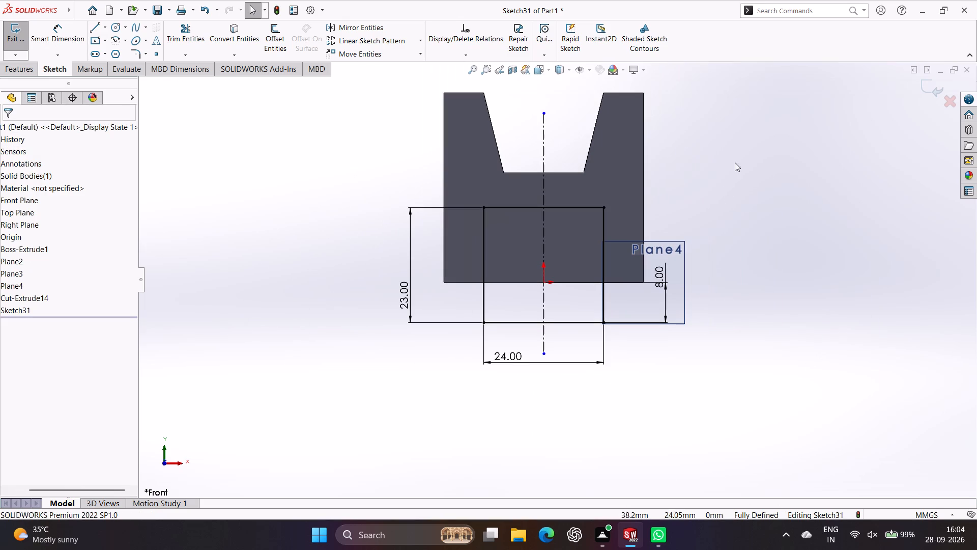
# Finish the sketch of the centred rectangle.
pyautogui.click(16, 41)
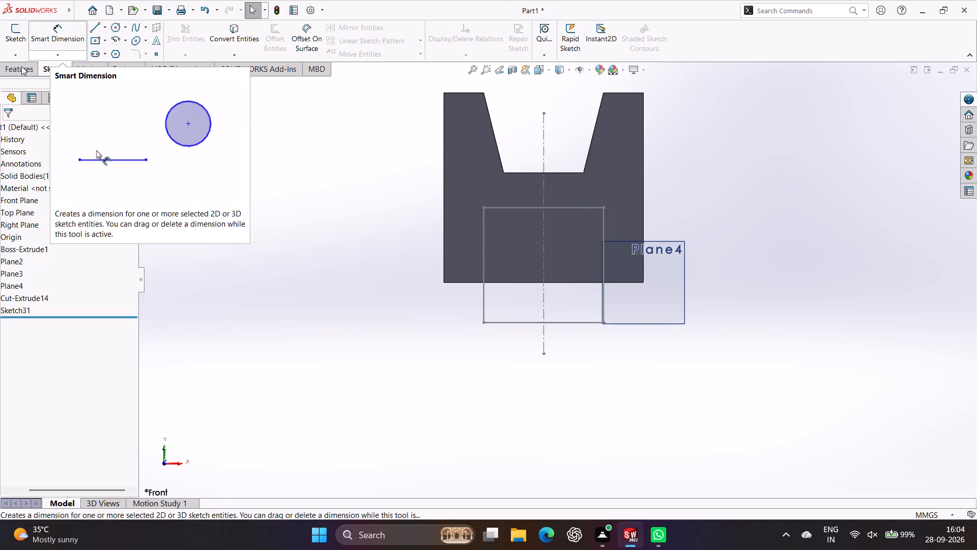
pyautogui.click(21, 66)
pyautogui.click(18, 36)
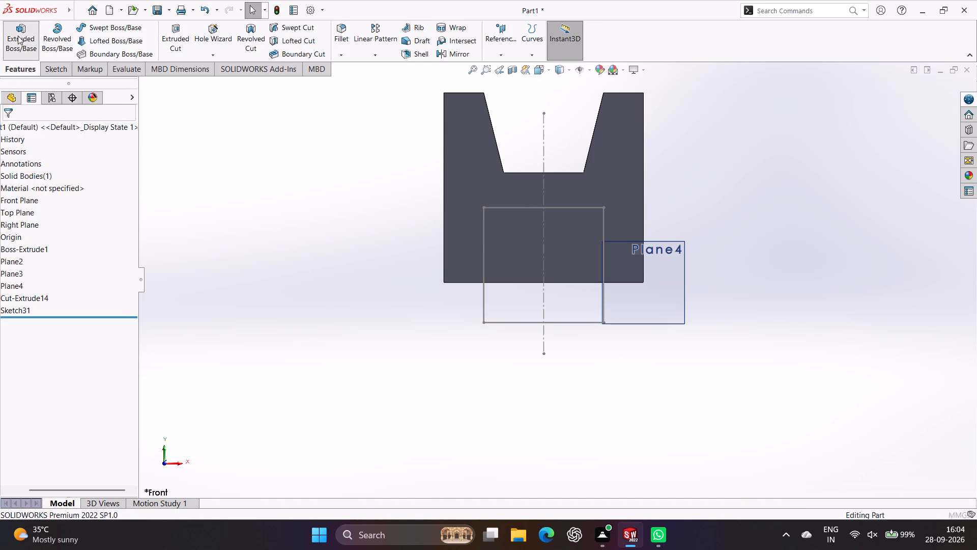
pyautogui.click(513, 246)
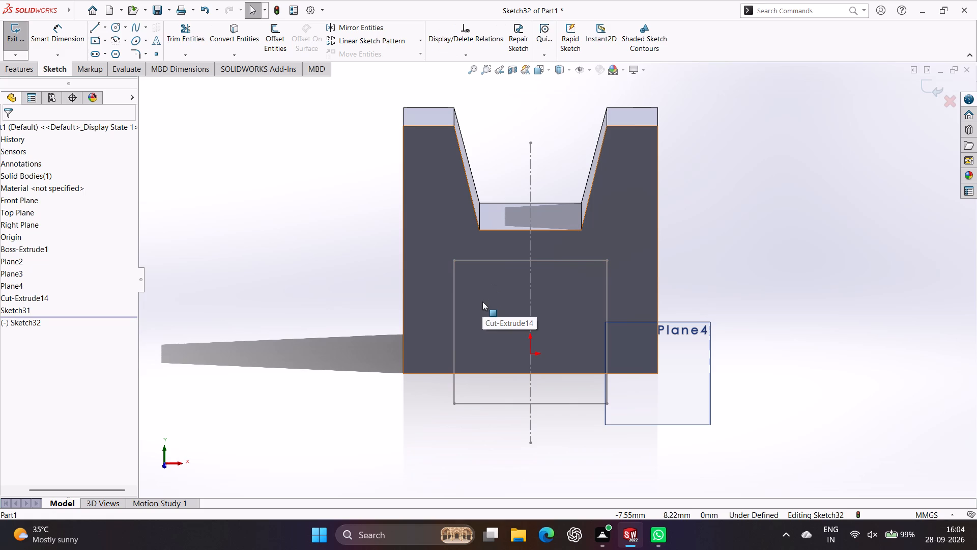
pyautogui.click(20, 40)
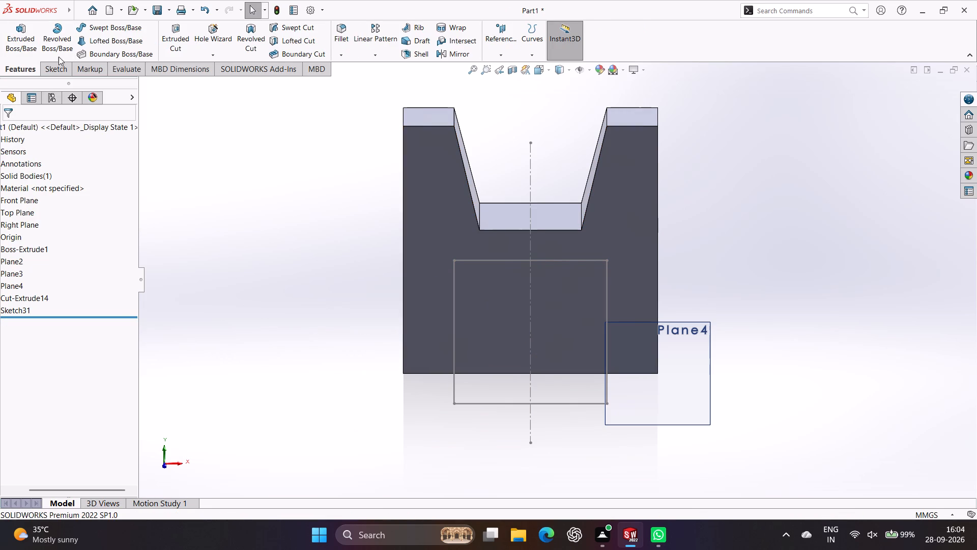
# Extrude the centred rectangle as a boss, mid-plane to a total depth of 38 mm, merged with the notched block.
pyautogui.click(16, 40)
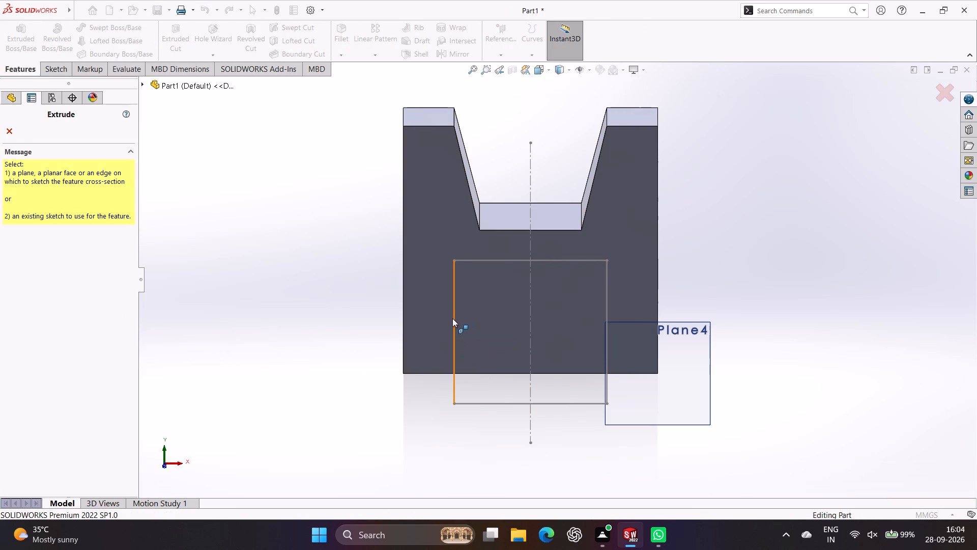
pyautogui.click(452, 318)
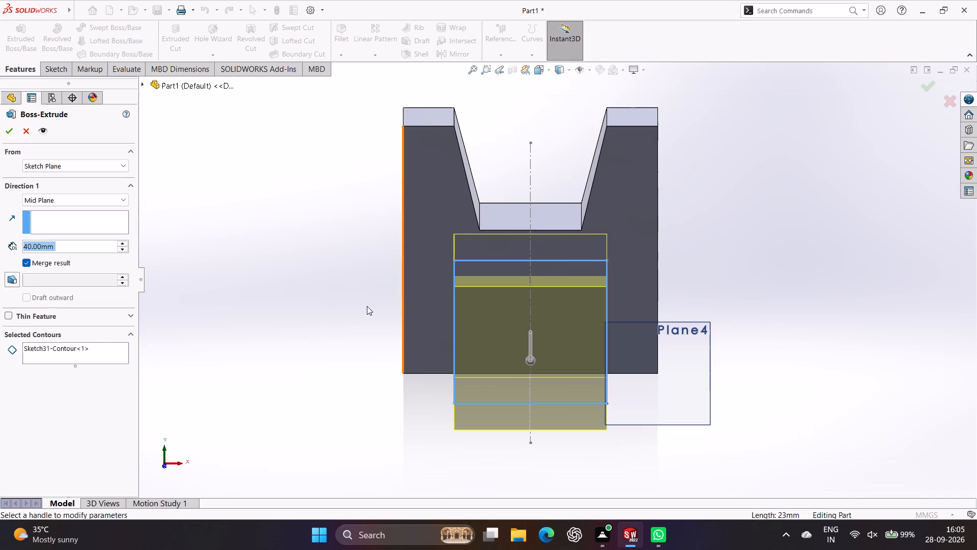
pyautogui.moveTo(324, 306); pyautogui.dragTo(410, 315, button='middle')
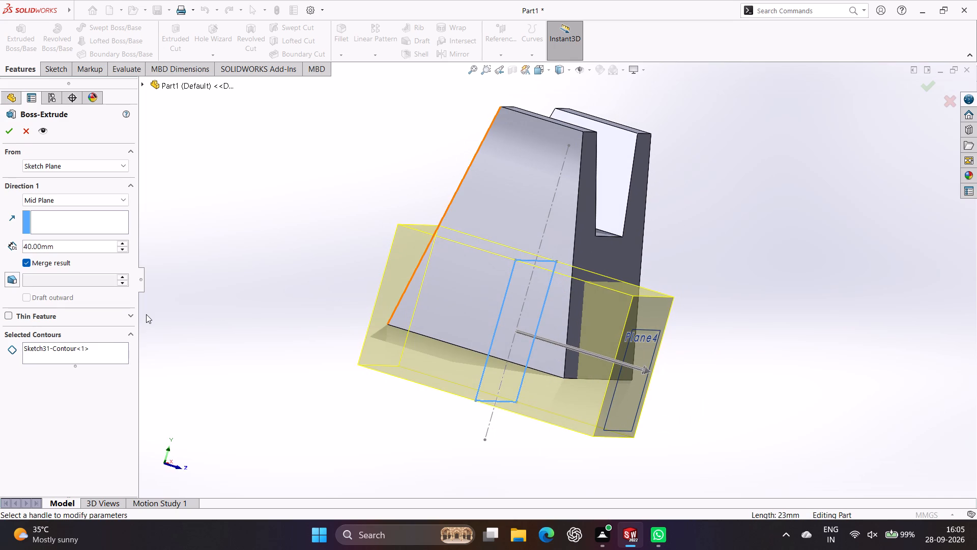
pyautogui.click(70, 245)
pyautogui.click(70, 245)
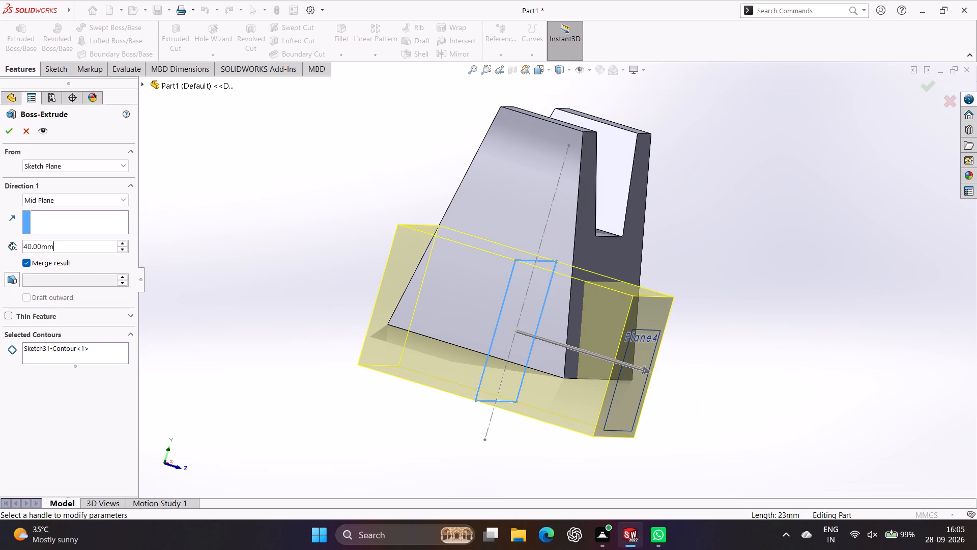
pyautogui.click(70, 245)
pyautogui.write('38')
pyautogui.press('Return')
pyautogui.press('Return')
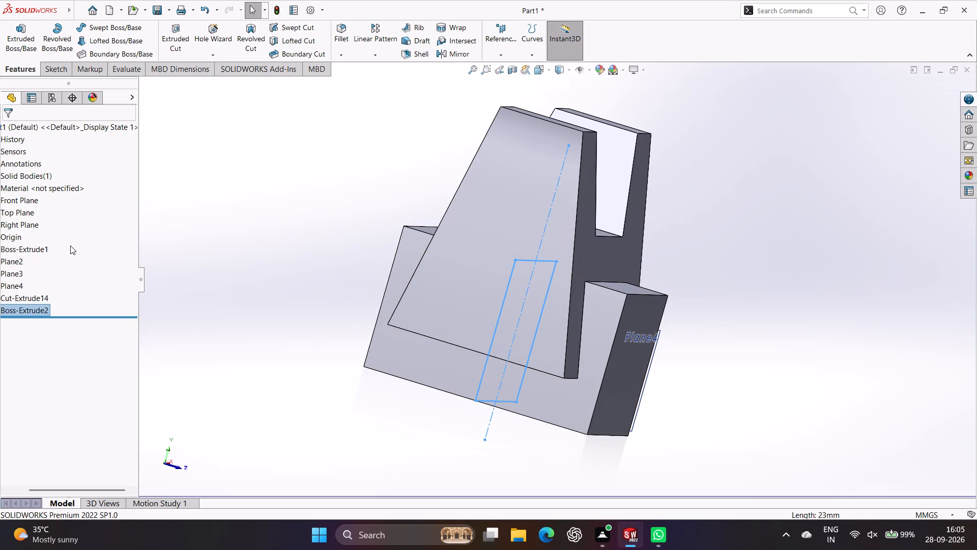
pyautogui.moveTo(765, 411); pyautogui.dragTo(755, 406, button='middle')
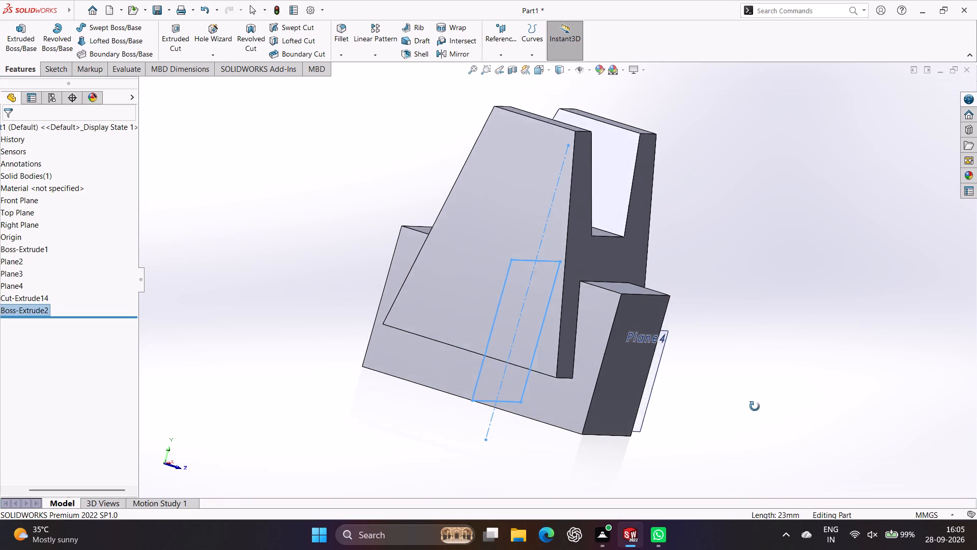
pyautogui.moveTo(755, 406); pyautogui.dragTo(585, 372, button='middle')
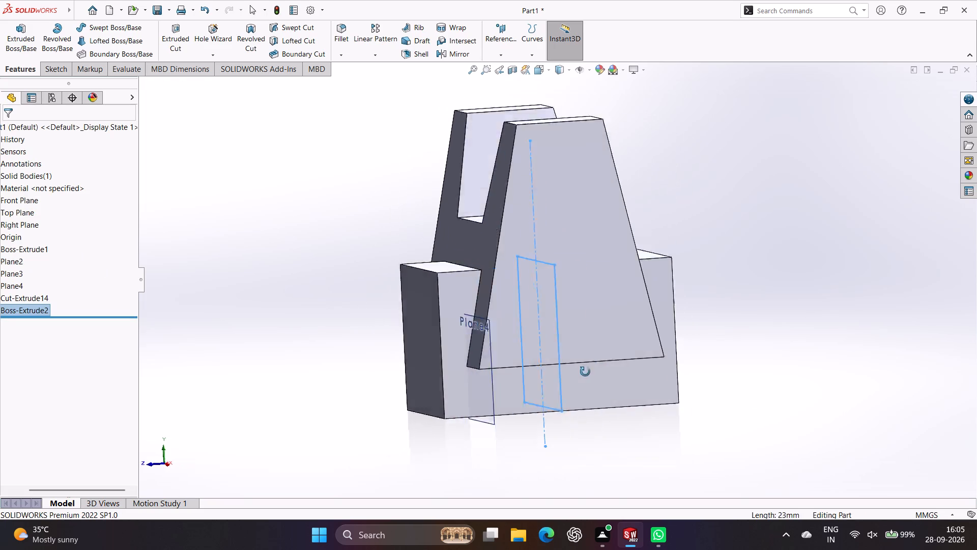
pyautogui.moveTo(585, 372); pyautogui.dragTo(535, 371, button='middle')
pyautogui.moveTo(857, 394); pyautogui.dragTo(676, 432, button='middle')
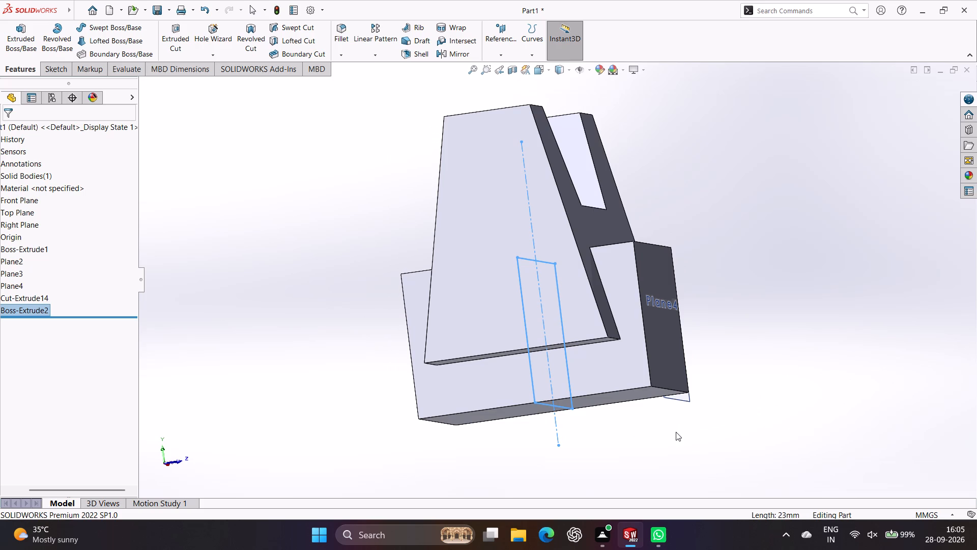
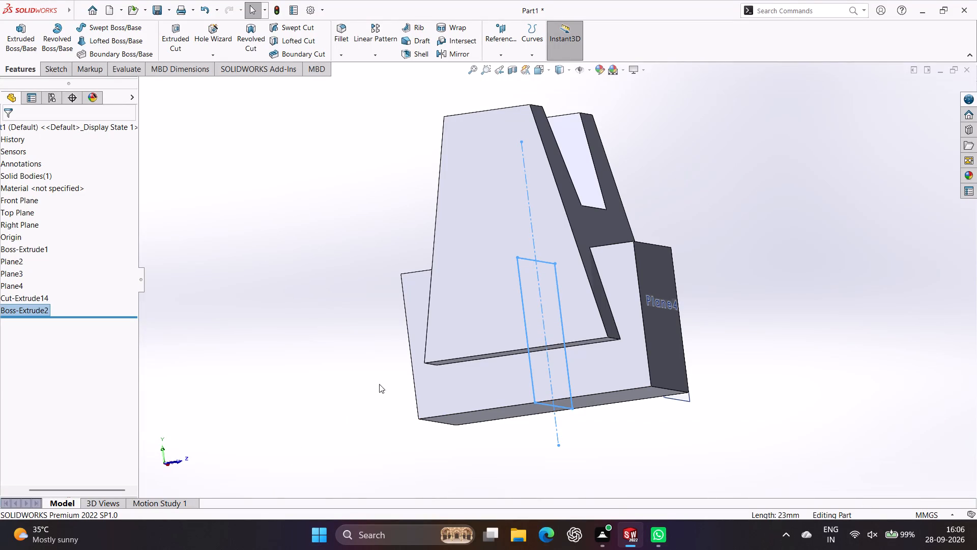
# Save the part in the Documents folder as fujiPart1.SLDPRT, keeping the SOLIDWORKS Part file type.
pyautogui.click(160, 6)
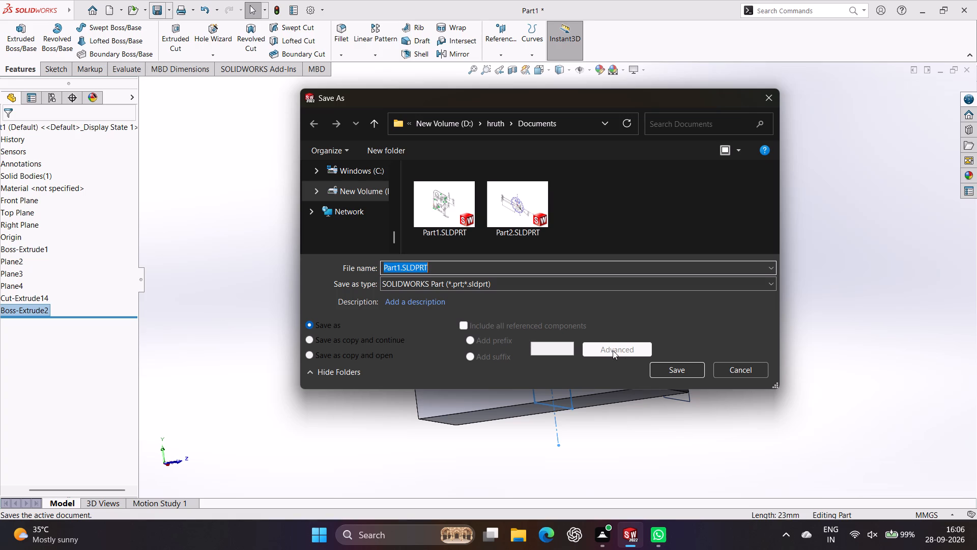
pyautogui.click(446, 273)
pyautogui.click(381, 262)
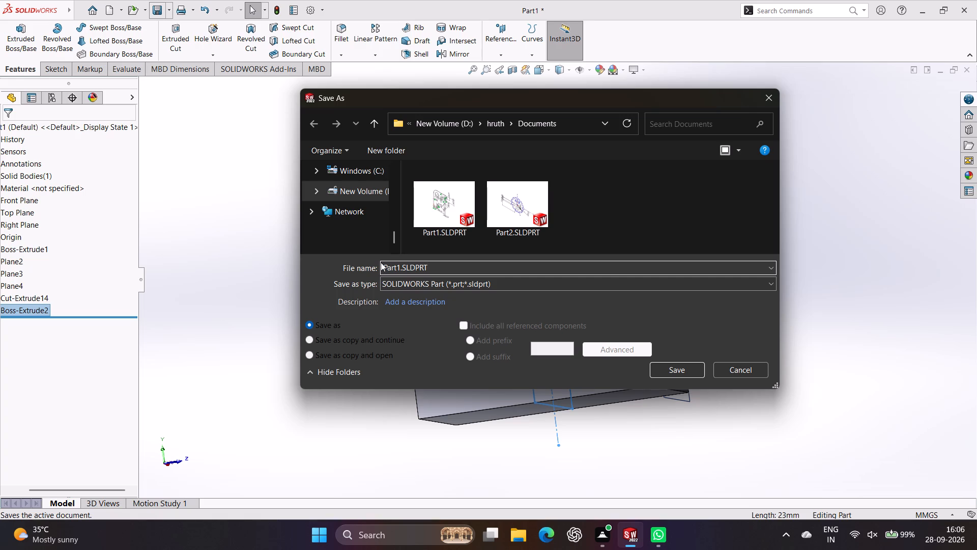
pyautogui.click(383, 268)
pyautogui.click(431, 267)
pyautogui.press('Left')
pyautogui.press('Left')
pyautogui.press('Left')
pyautogui.press('Left')
pyautogui.press('Left')
pyautogui.press('Left')
pyautogui.press('Left')
pyautogui.press('Left')
pyautogui.press('Left')
pyautogui.press('Left')
pyautogui.press('Left')
pyautogui.press('Left')
pyautogui.press('Left')
pyautogui.press('Left')
pyautogui.press('Left')
pyautogui.press('Left')
pyautogui.press('Left')
pyautogui.press('Left')
pyautogui.press('Left')
pyautogui.press('Left')
pyautogui.press('f')
pyautogui.press('u')
pyautogui.write('ji')
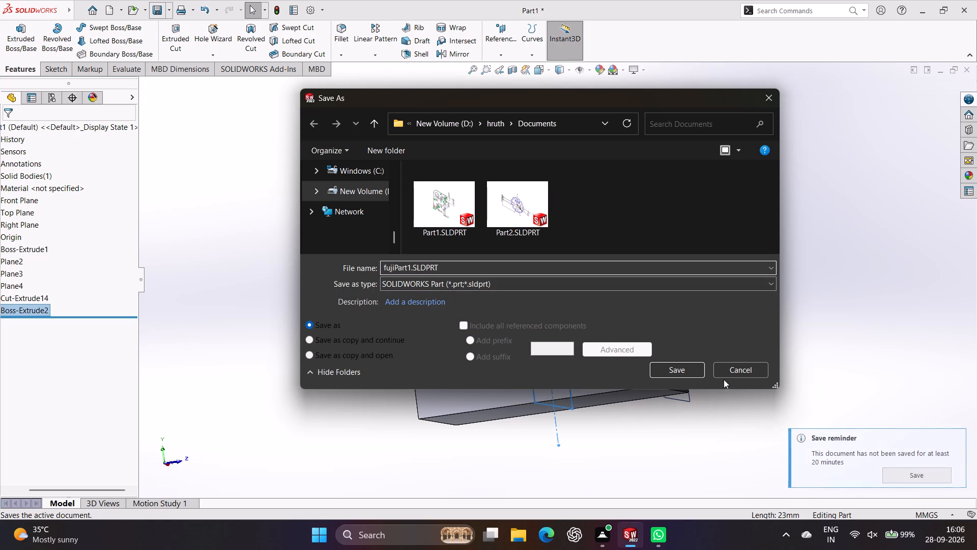
pyautogui.click(684, 370)
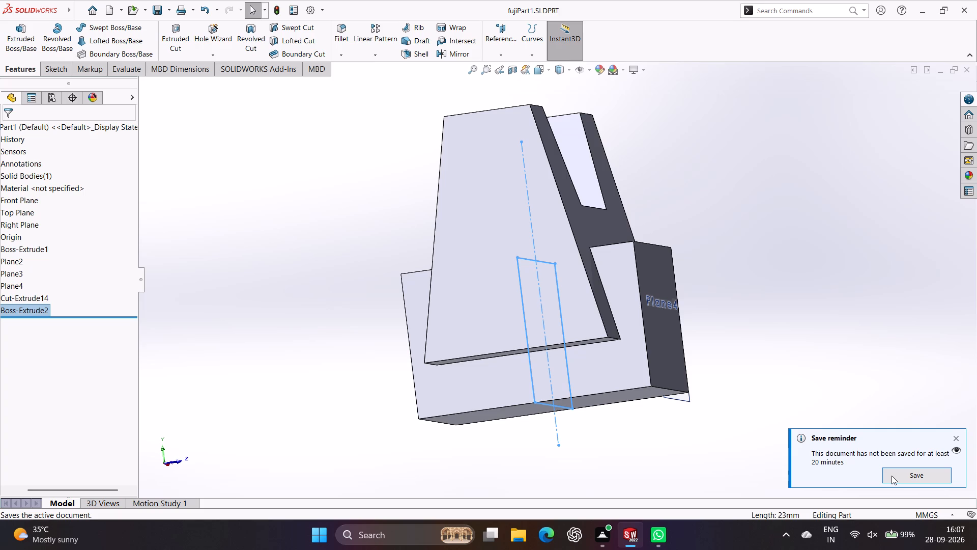
pyautogui.click(892, 476)
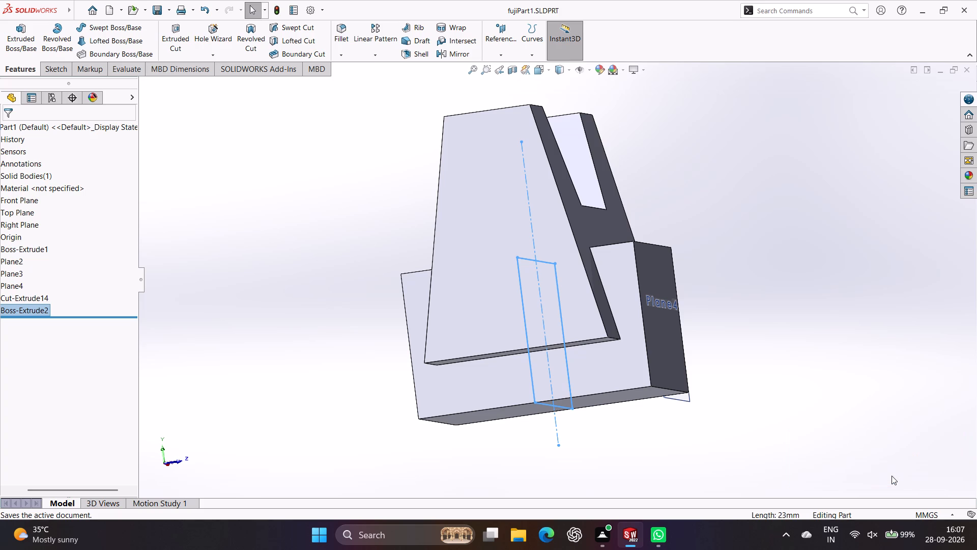
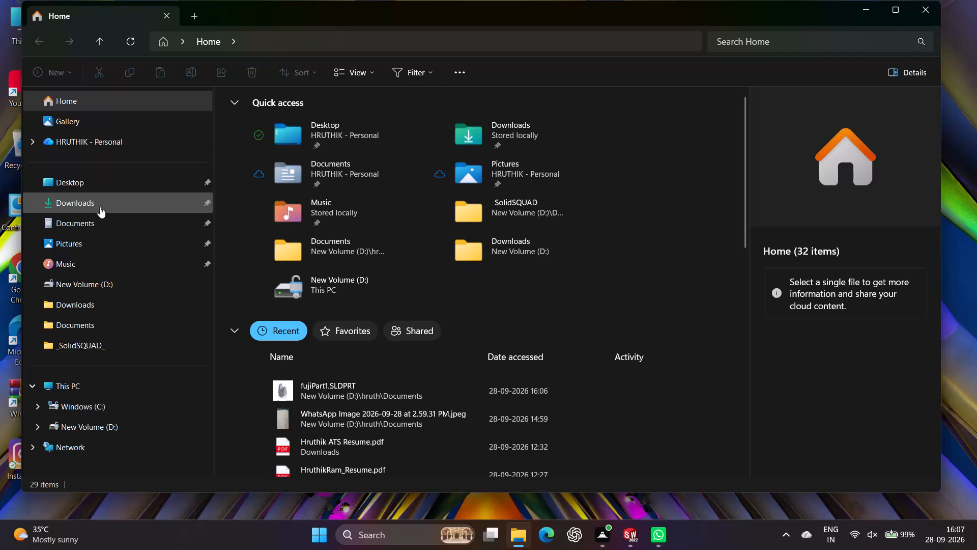
# Look through the Downloads, Desktop, Windows (C:) and Documents folders in File Explorer for the saved fujiPart1 file.
pyautogui.click(100, 207)
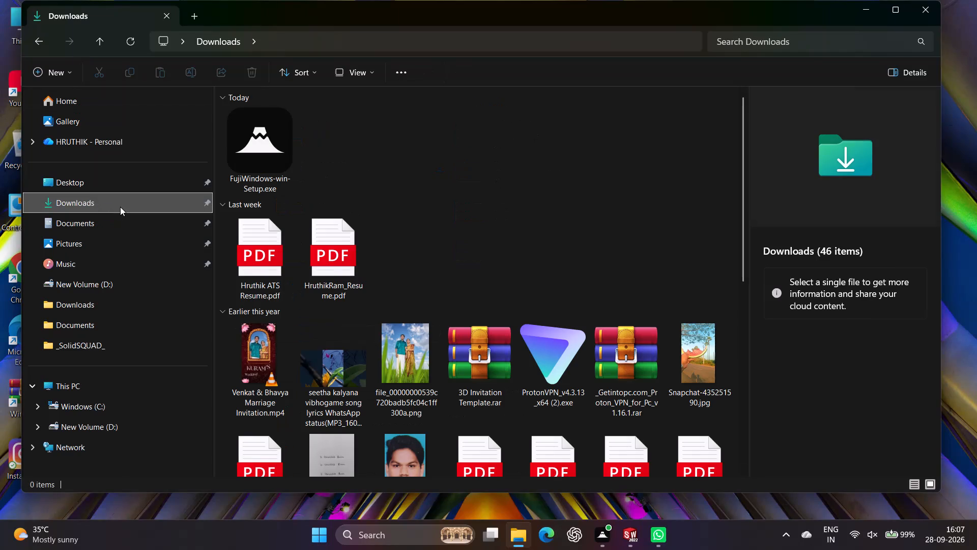
pyautogui.click(121, 189)
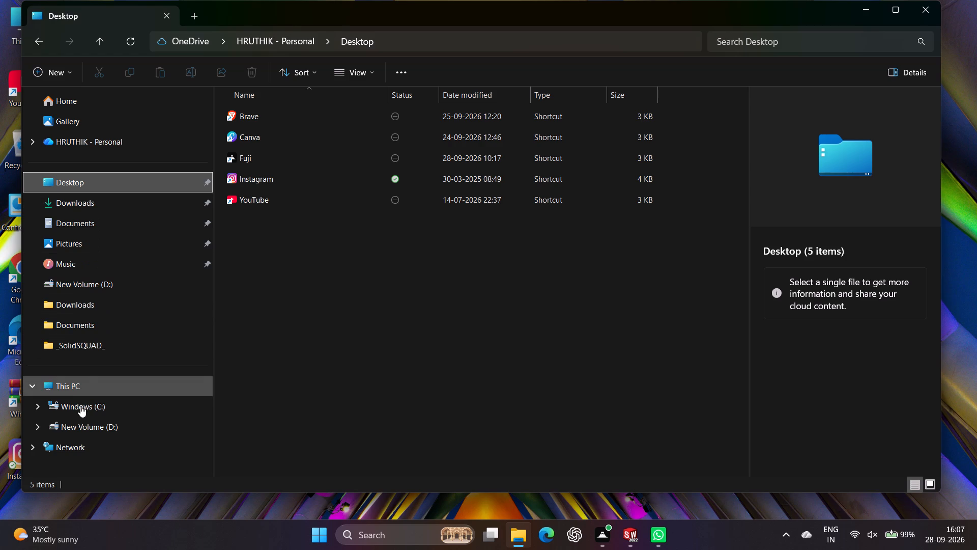
pyautogui.click(92, 386)
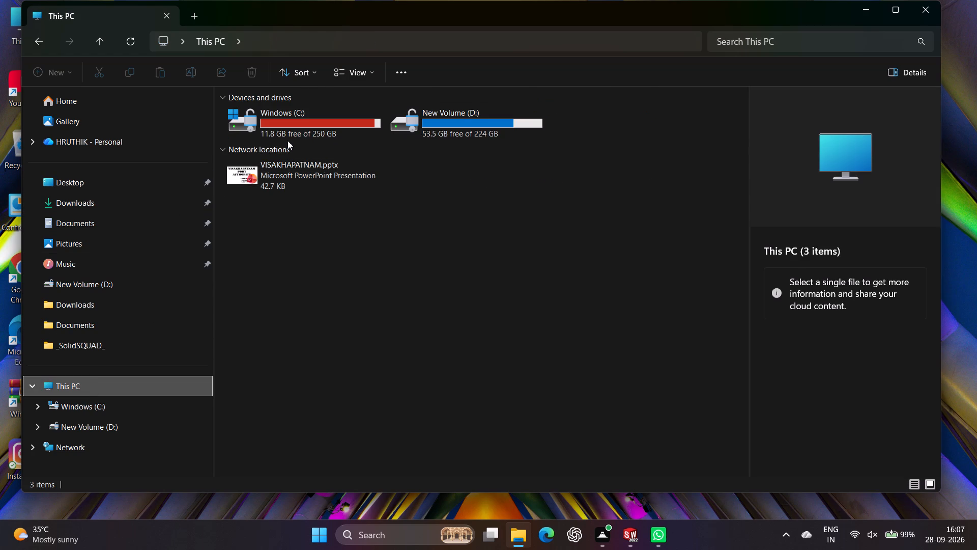
pyautogui.doubleClick(288, 138)
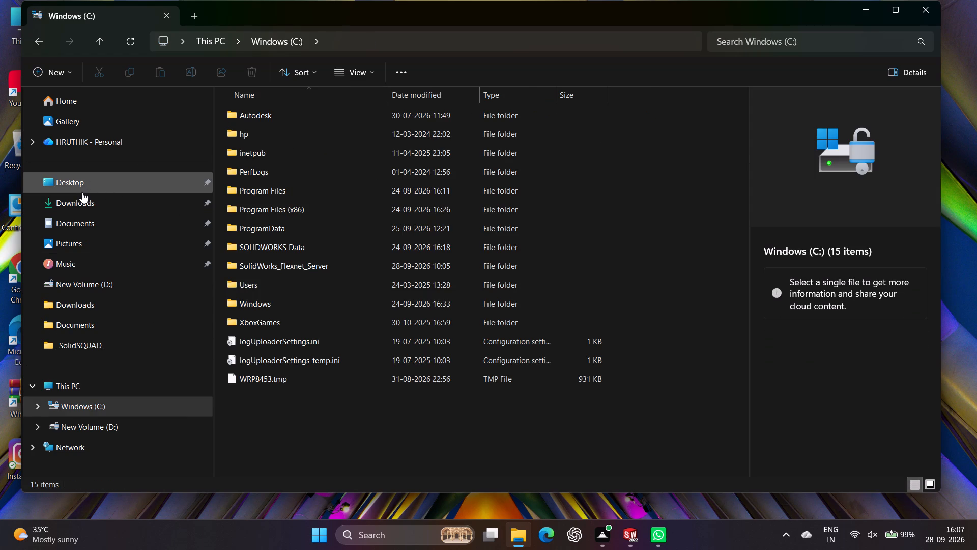
pyautogui.click(81, 192)
pyautogui.click(87, 218)
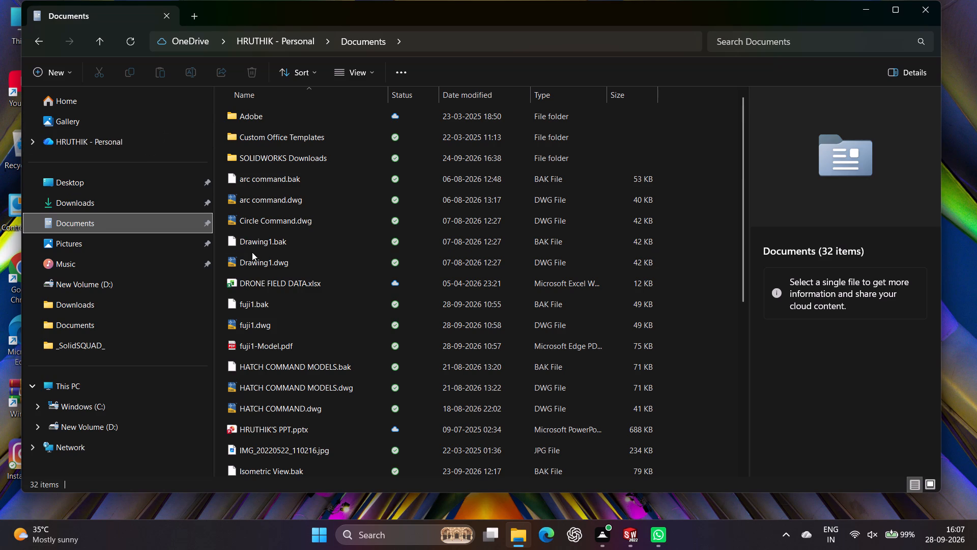
pyautogui.scroll(-20, 252, 252)
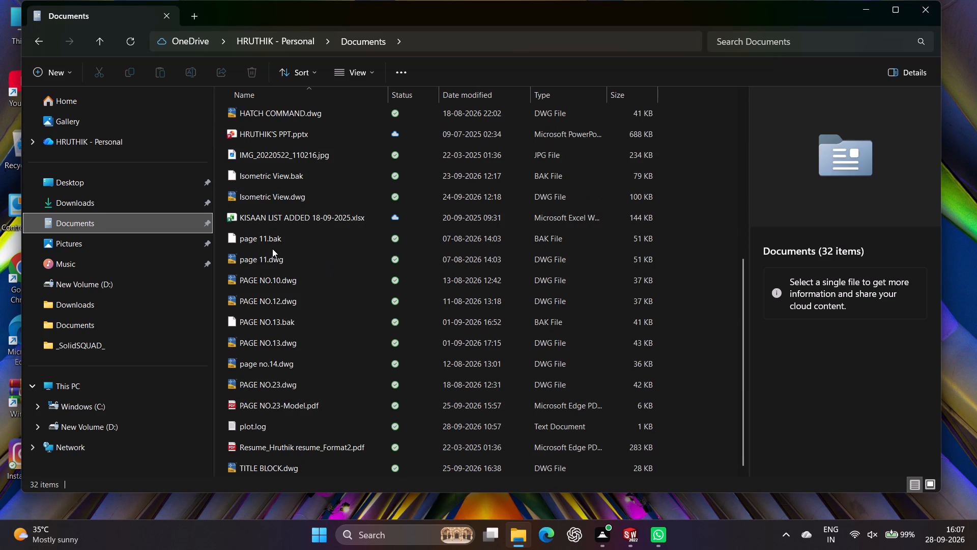
pyautogui.scroll(-4, 272, 249)
pyautogui.scroll(5, 272, 250)
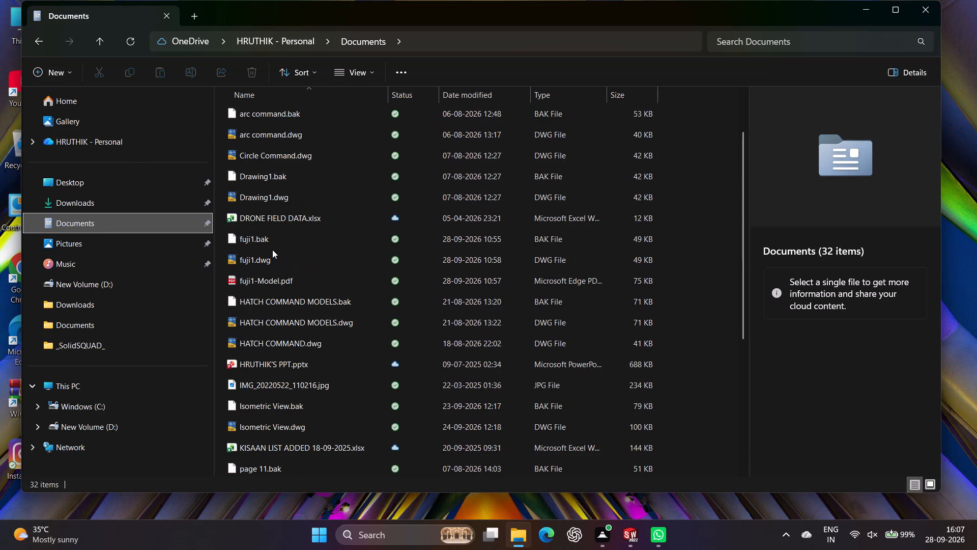
pyautogui.scroll(-1, 272, 250)
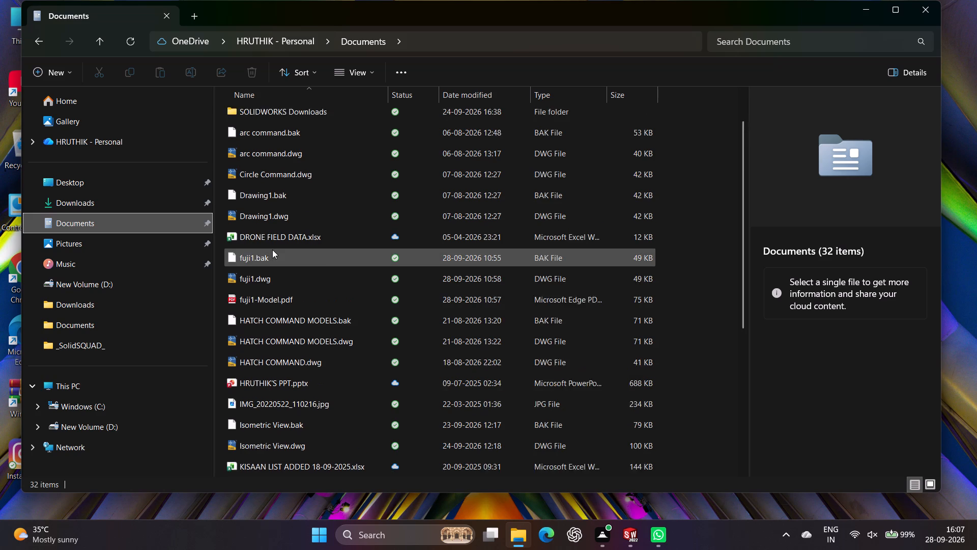
pyautogui.scroll(-4, 272, 250)
pyautogui.scroll(4, 272, 250)
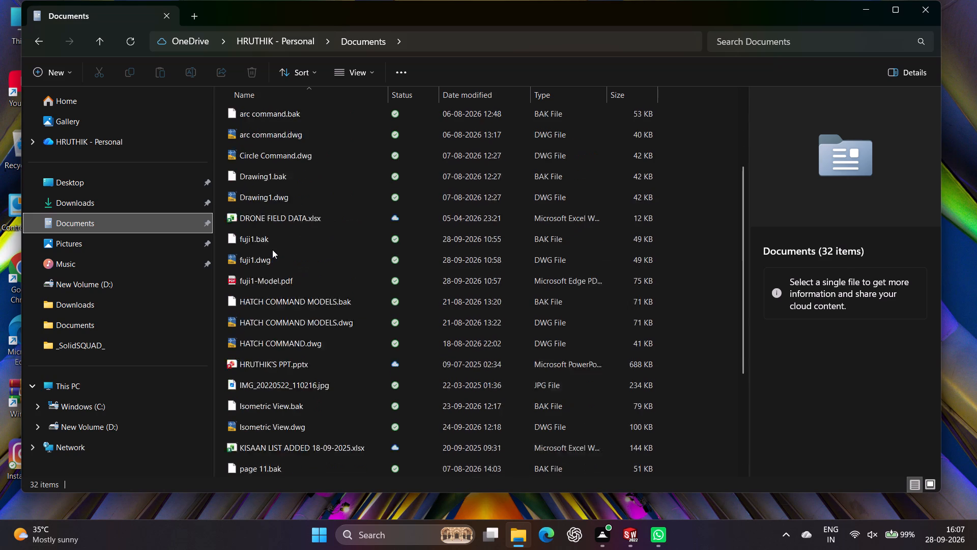
pyautogui.scroll(1, 272, 250)
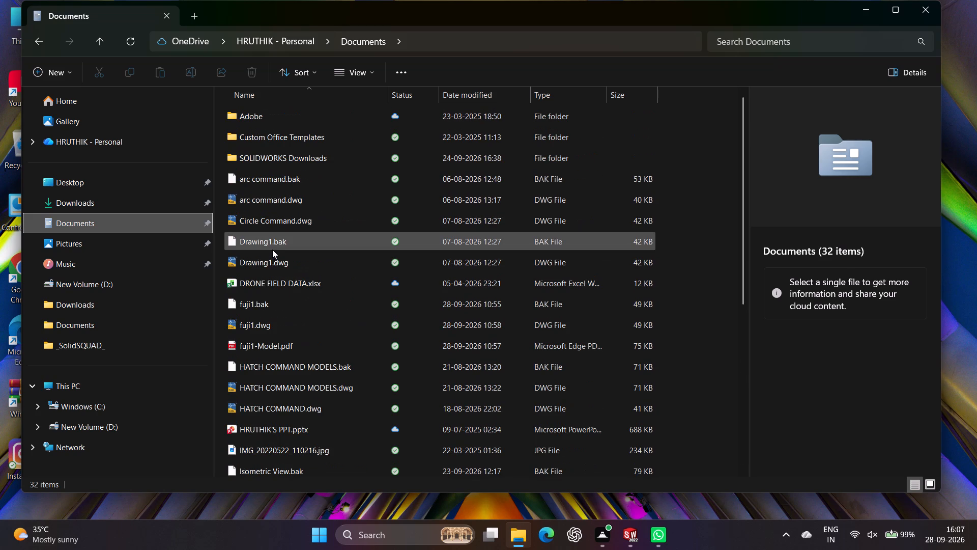
pyautogui.scroll(2, 272, 250)
pyautogui.click(111, 212)
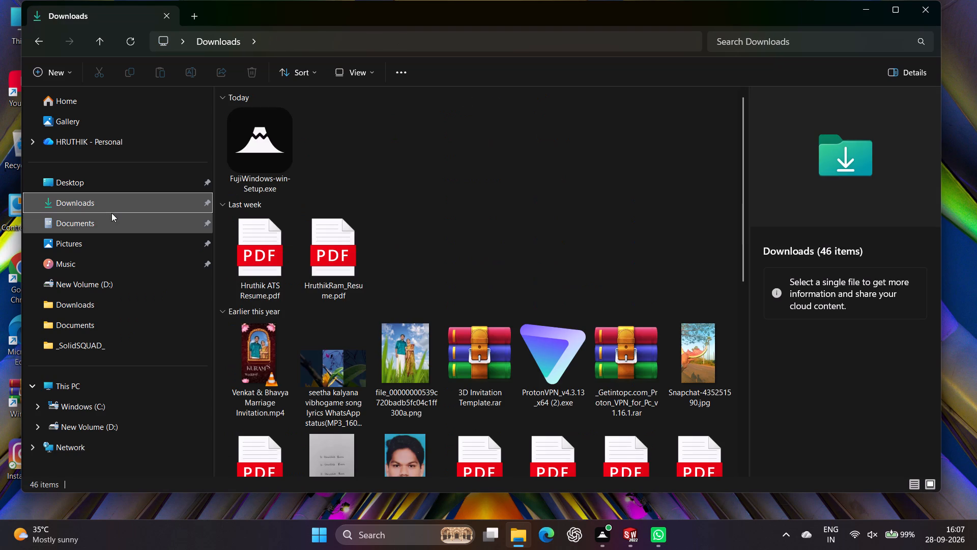
pyautogui.click(95, 182)
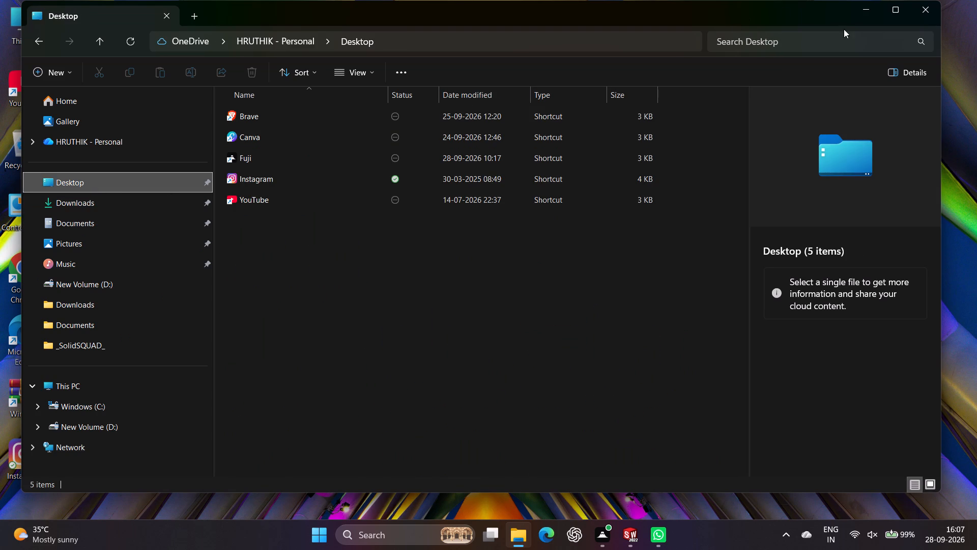
pyautogui.click(872, 16)
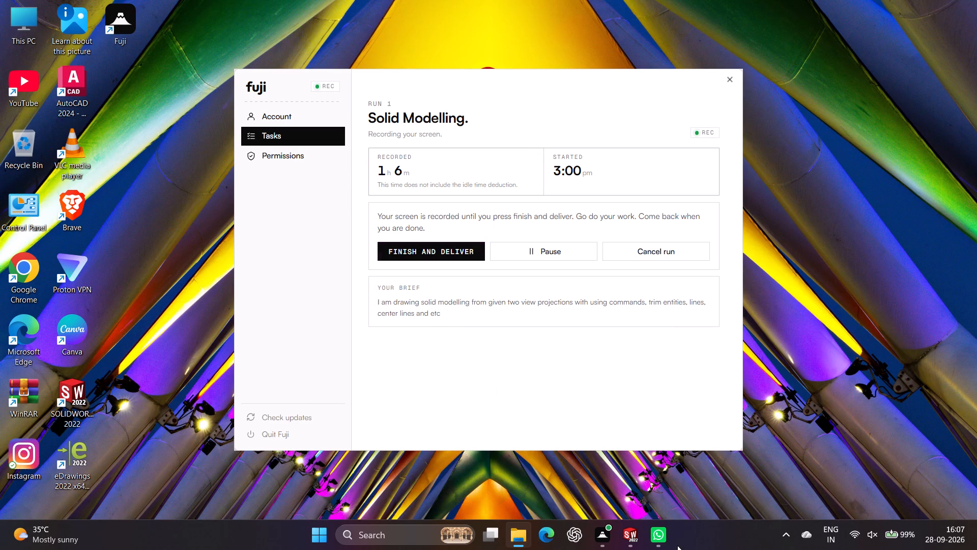
# Switch to SOLIDWORKS and save the open fujiPart1 part.
pyautogui.click(636, 545)
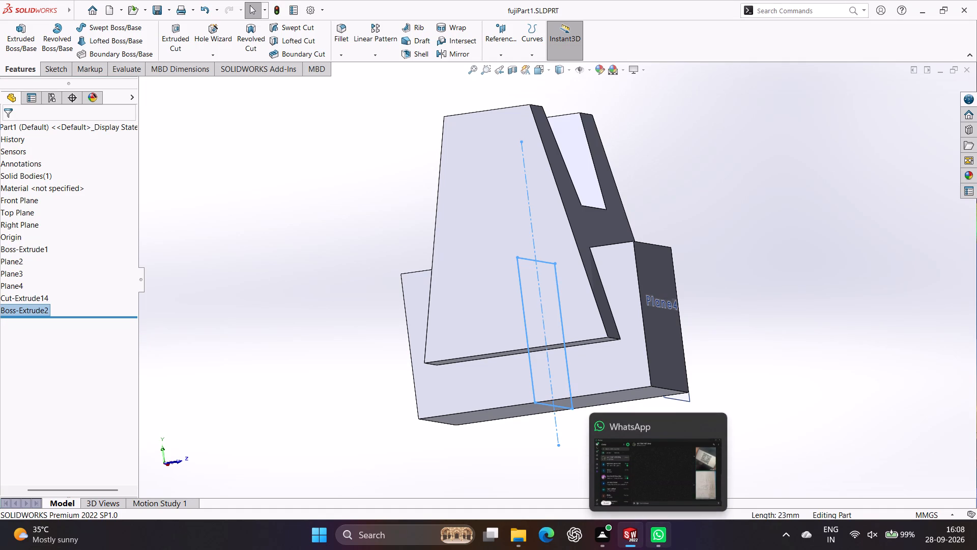
pyautogui.hotkey('ctrl', 's')
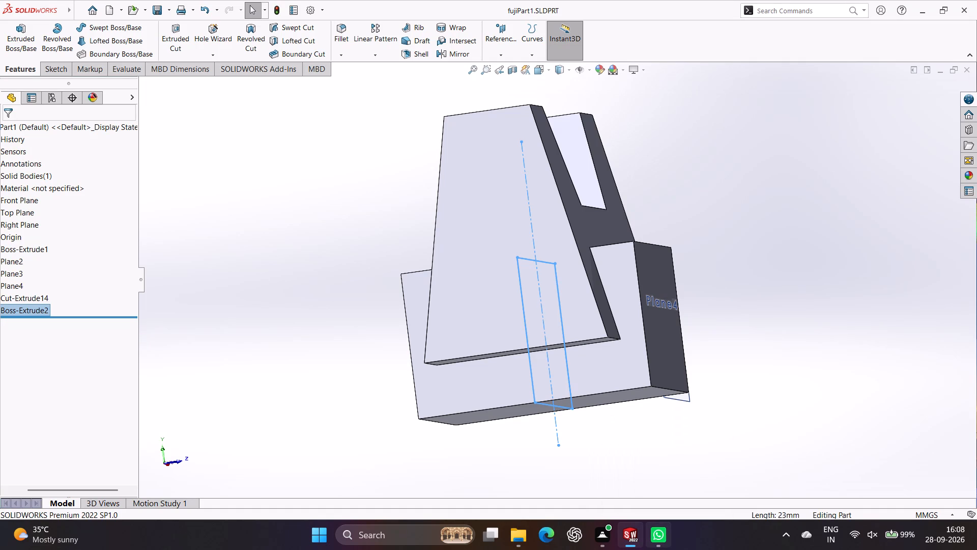
pyautogui.hotkey('ctrl', 's')
# Save the part again under the name fujiPart1.SLDPRT in the Documents folder on New Volume (D:), replacing the existing file.
pyautogui.scroll(1, 489, 169)
pyautogui.scroll(-1, 334, 255)
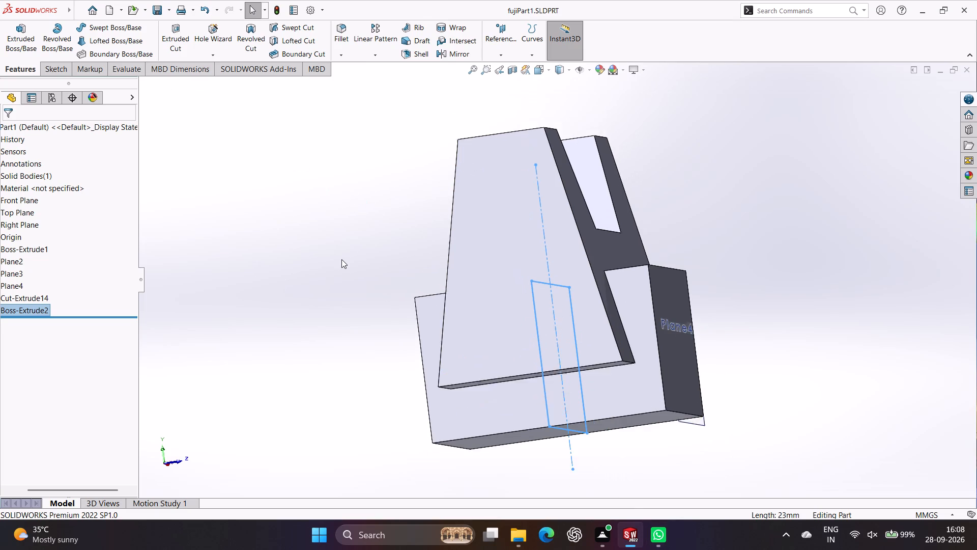
pyautogui.scroll(-1, 341, 259)
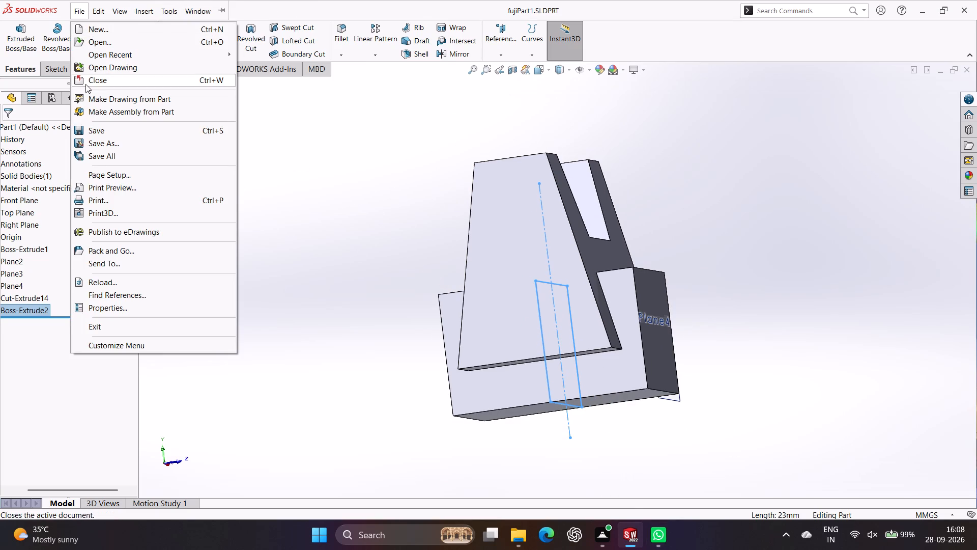
pyautogui.click(99, 138)
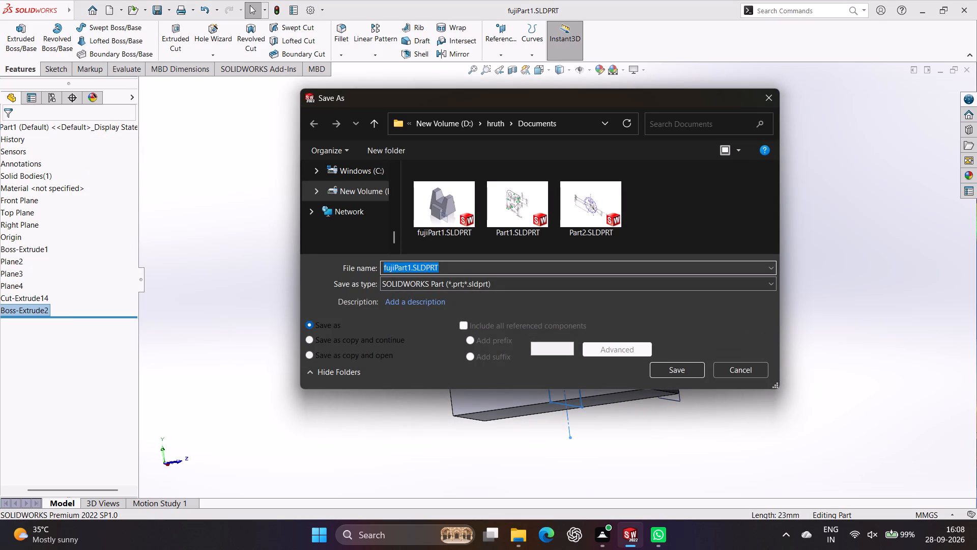
pyautogui.click(659, 375)
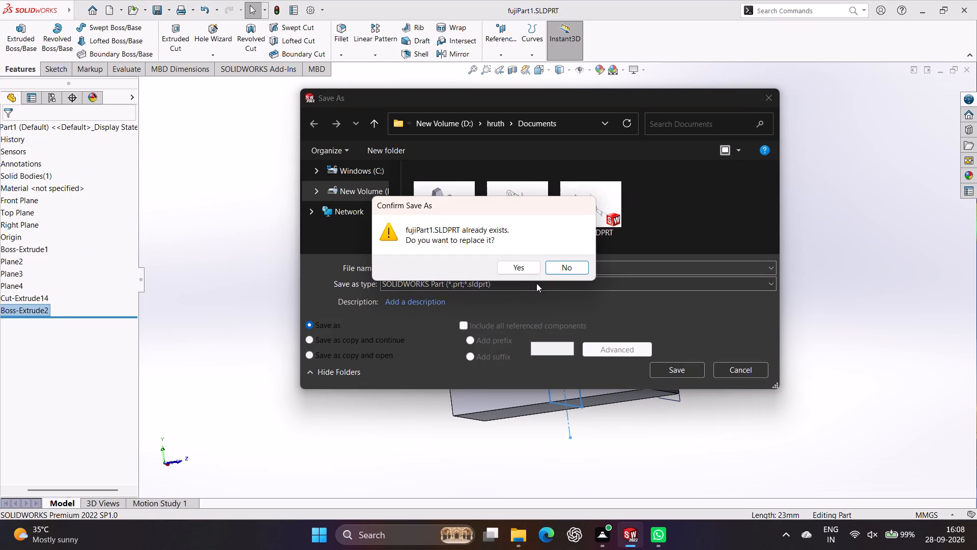
pyautogui.click(508, 267)
pyautogui.scroll(-1, 509, 266)
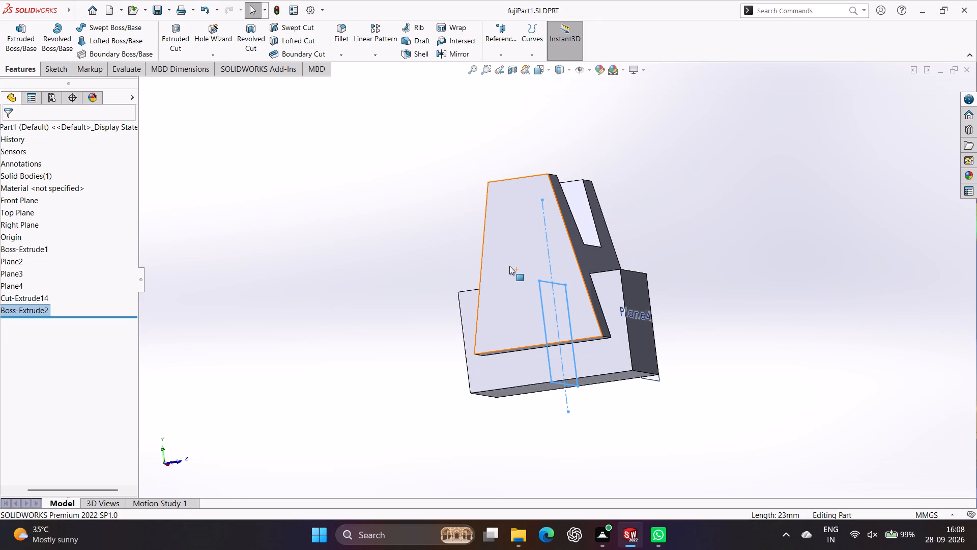
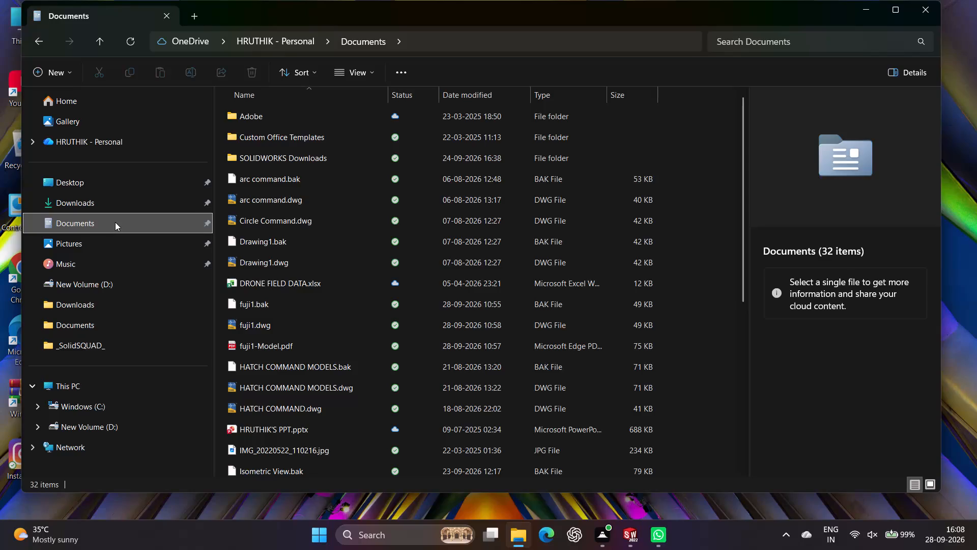
# Check the Downloads folder on New Volume (D:) for the saved part, and search the drive for fuji.
pyautogui.click(119, 433)
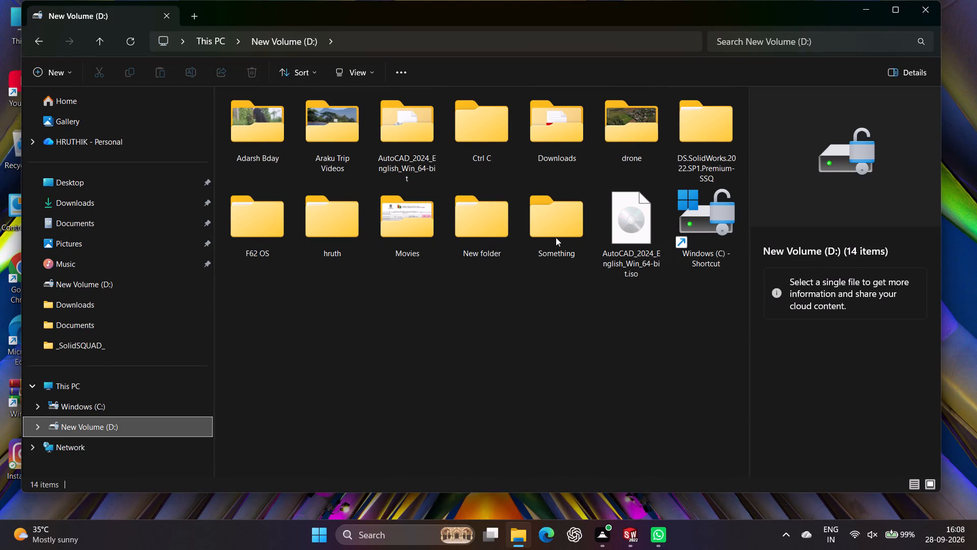
pyautogui.doubleClick(570, 141)
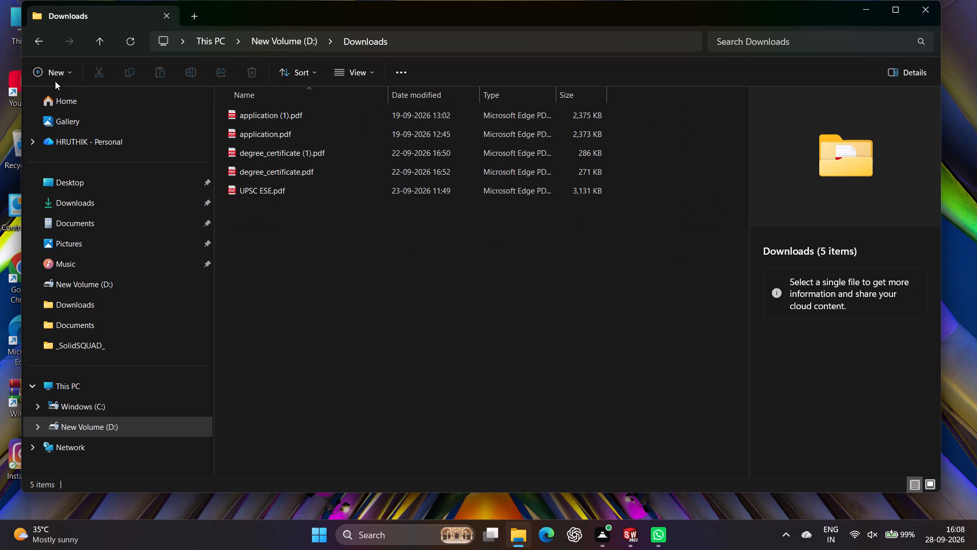
pyautogui.click(38, 43)
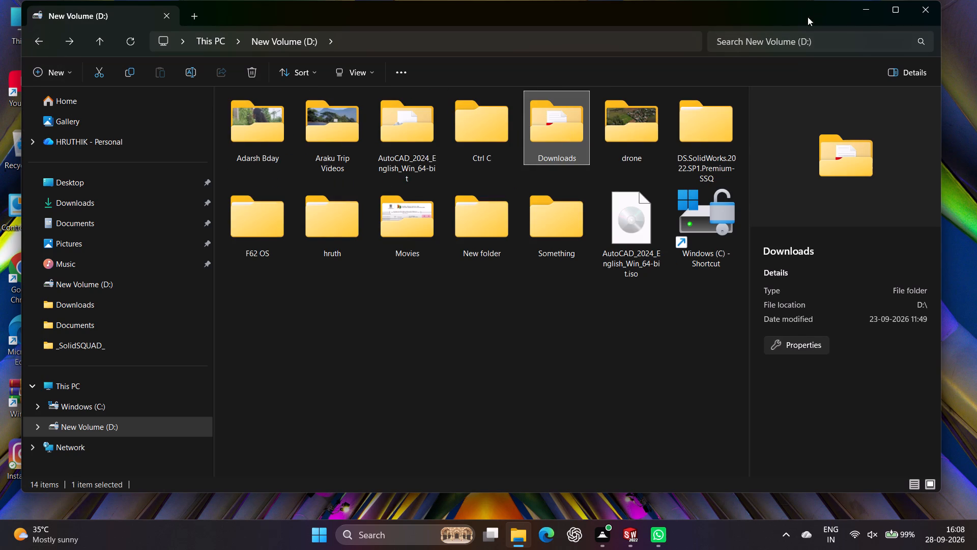
pyautogui.click(769, 44)
pyautogui.press('f')
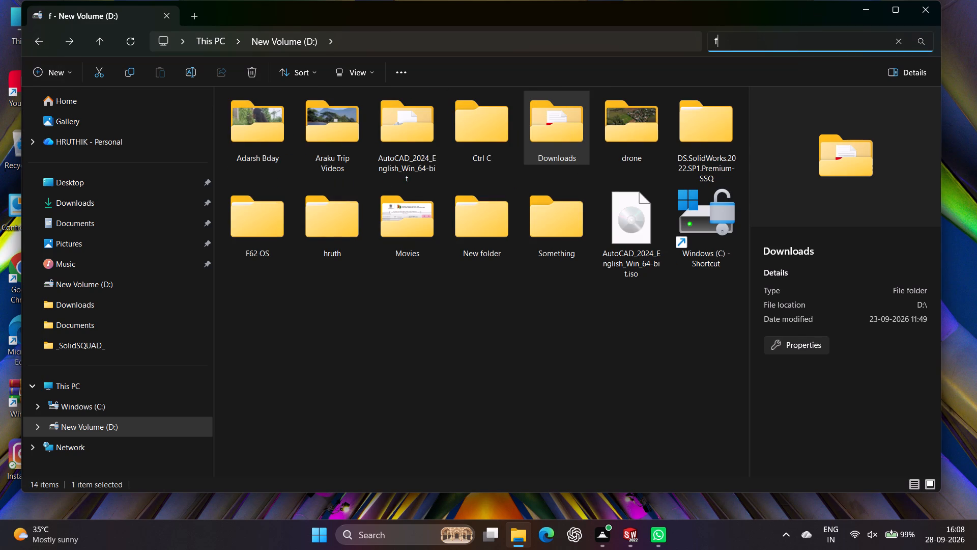
pyautogui.write('uji')
pyautogui.press('1')
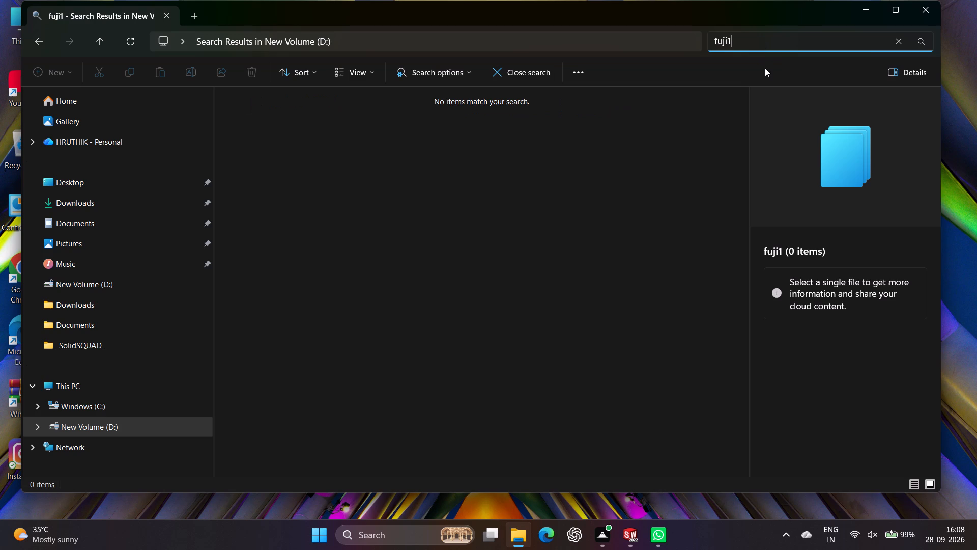
pyautogui.press('BackSpace')
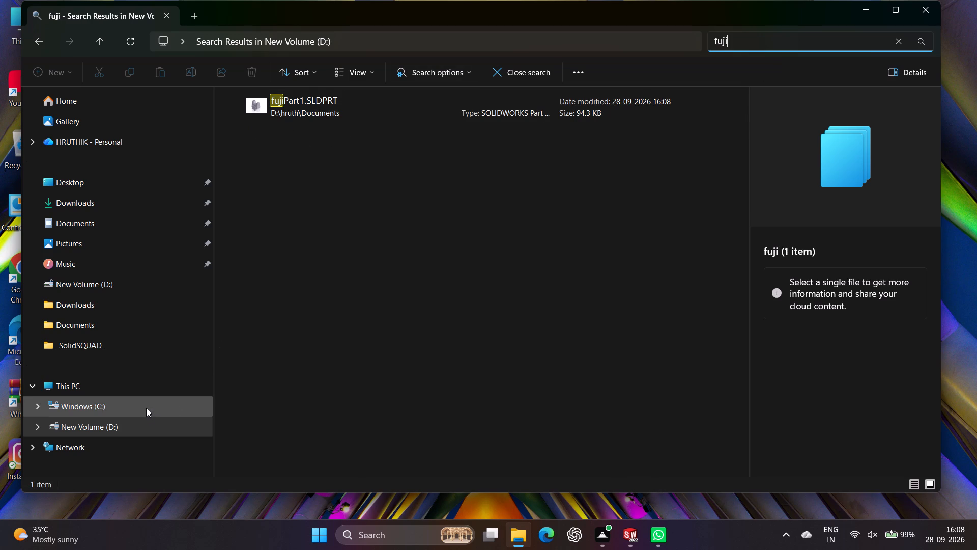
# Open the Documents folder inside hruth on New Volume (D:) and look through it for fujiPart1.SLDPRT.
pyautogui.click(99, 421)
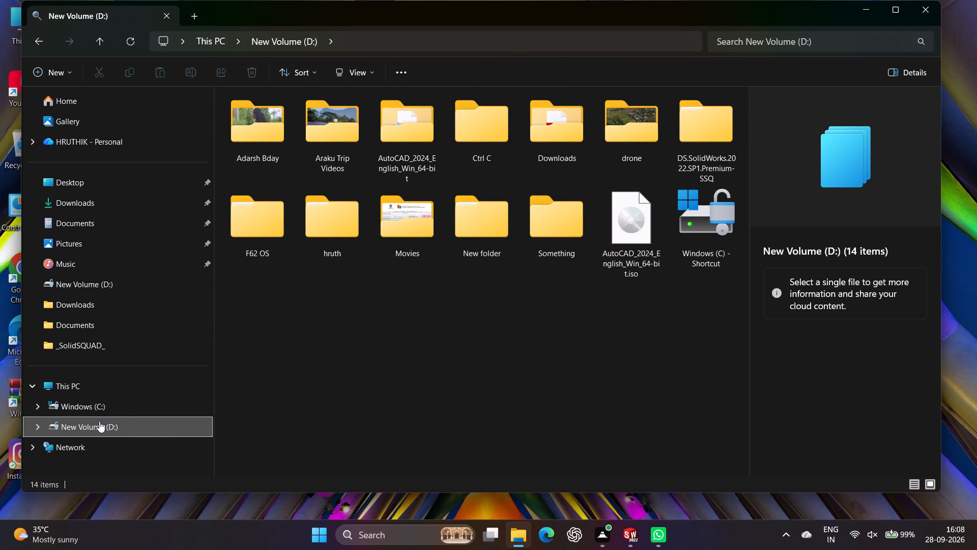
pyautogui.doubleClick(341, 230)
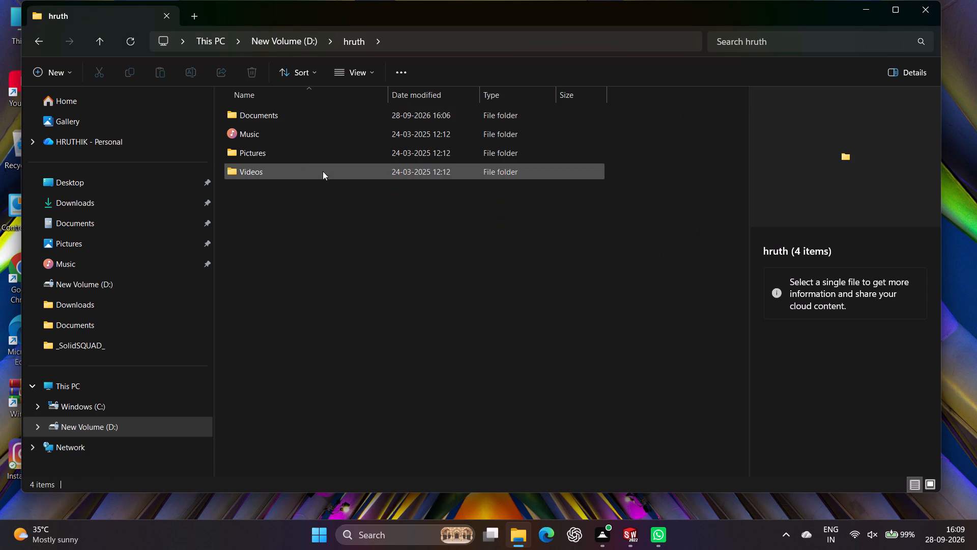
pyautogui.doubleClick(291, 124)
pyautogui.doubleClick(293, 115)
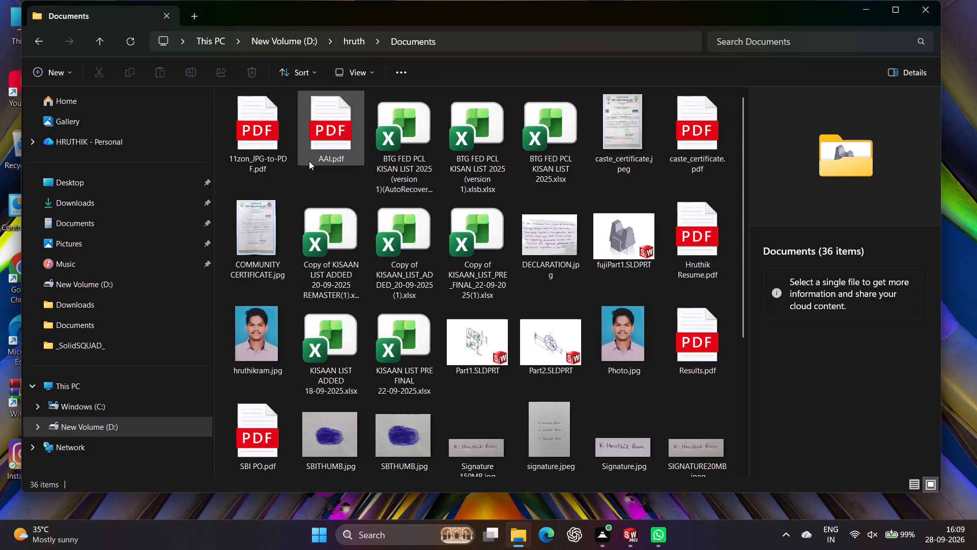
pyautogui.scroll(-6, 500, 286)
pyautogui.scroll(1, 500, 286)
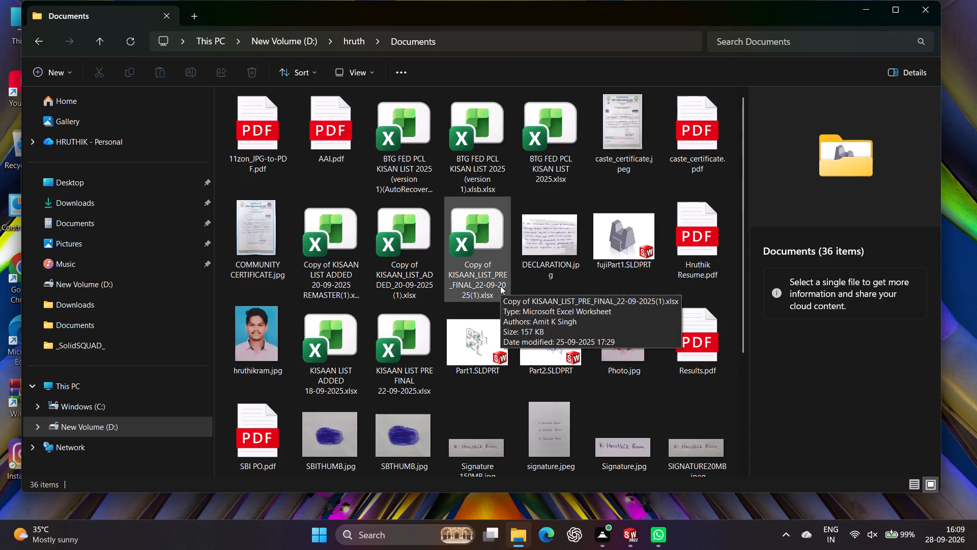
pyautogui.scroll(2, 500, 286)
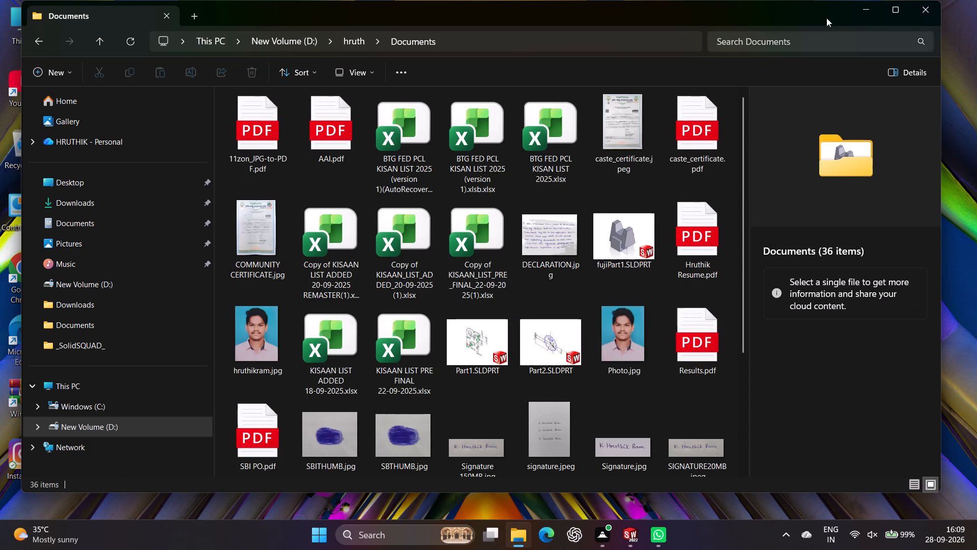
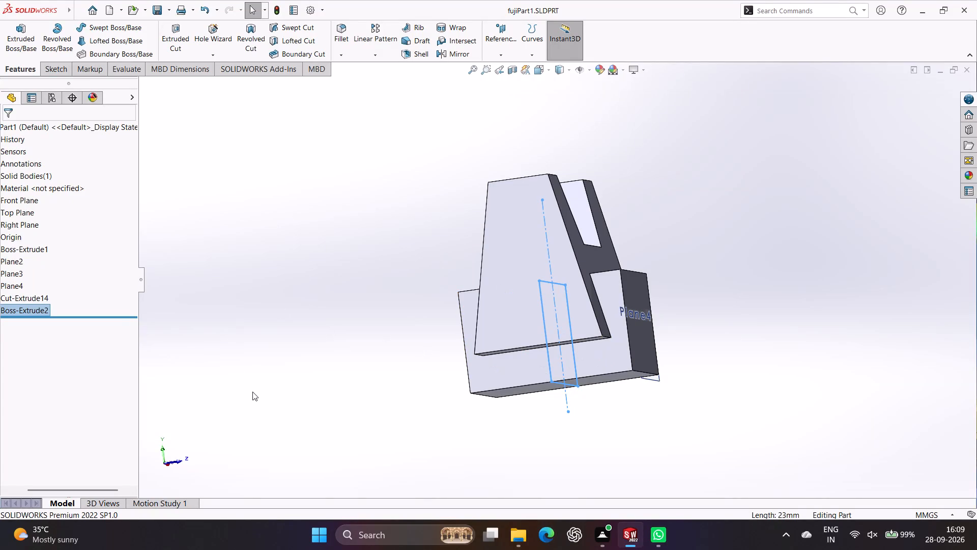
# Save the current changes to the fujiPart1 part file.
pyautogui.hotkey('ctrl', 's')
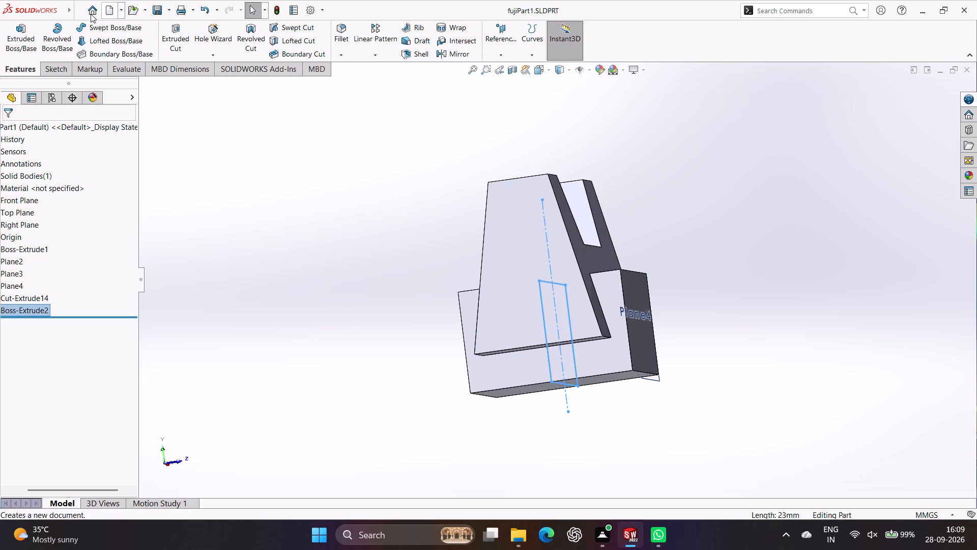
pyautogui.press('Escape')
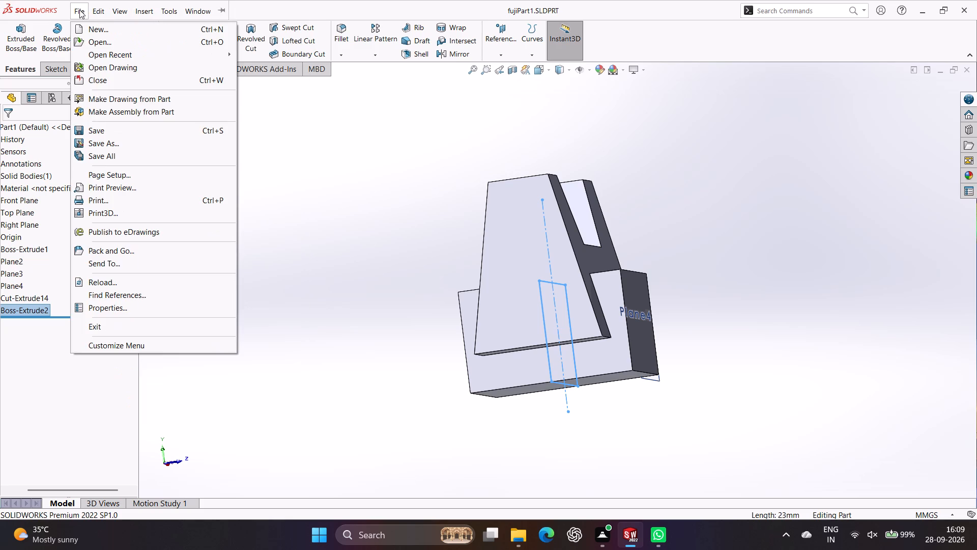
# Save the part as an Adobe Portable Document Format file named fujiPart1.pdf in the Documents folder on New Volume (D:).
pyautogui.click(107, 146)
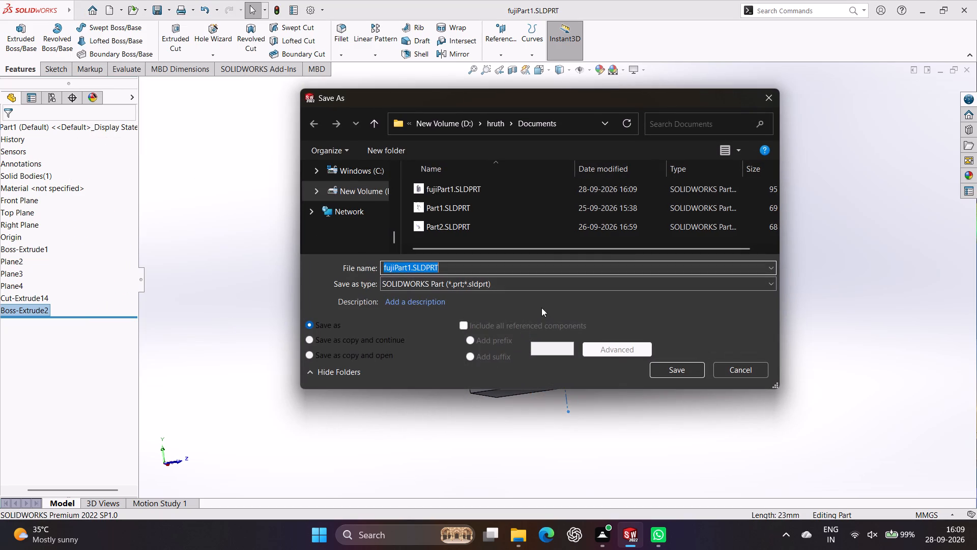
pyautogui.click(552, 287)
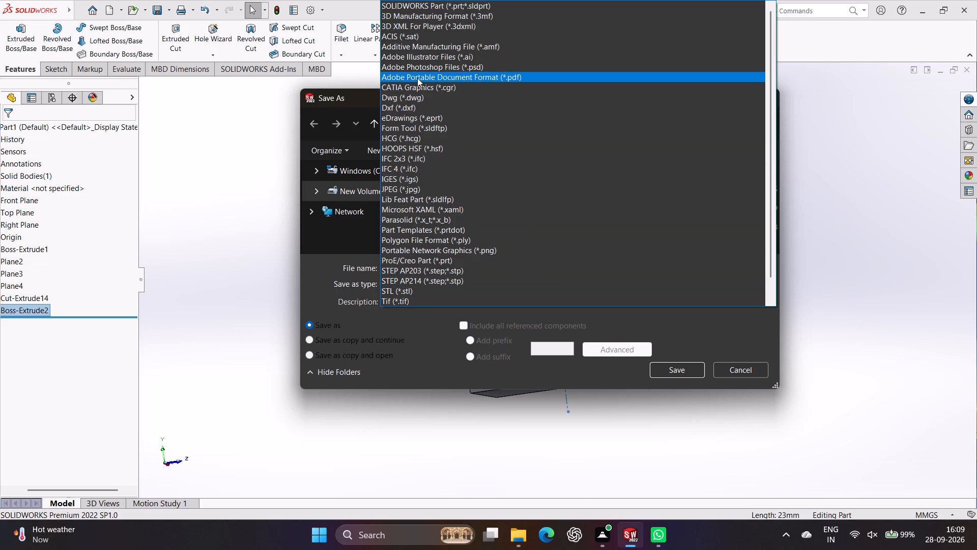
pyautogui.click(512, 79)
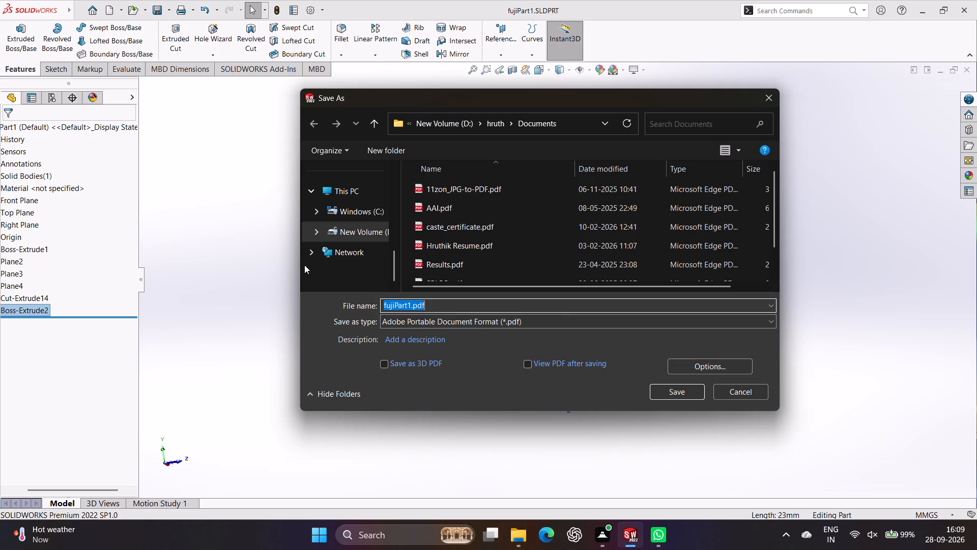
pyautogui.click(666, 388)
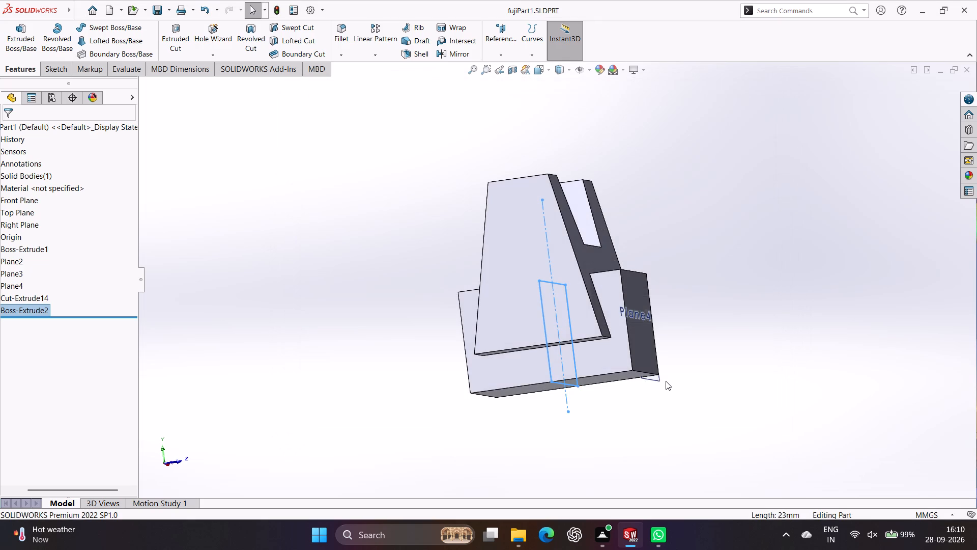
pyautogui.scroll(-1, 672, 366)
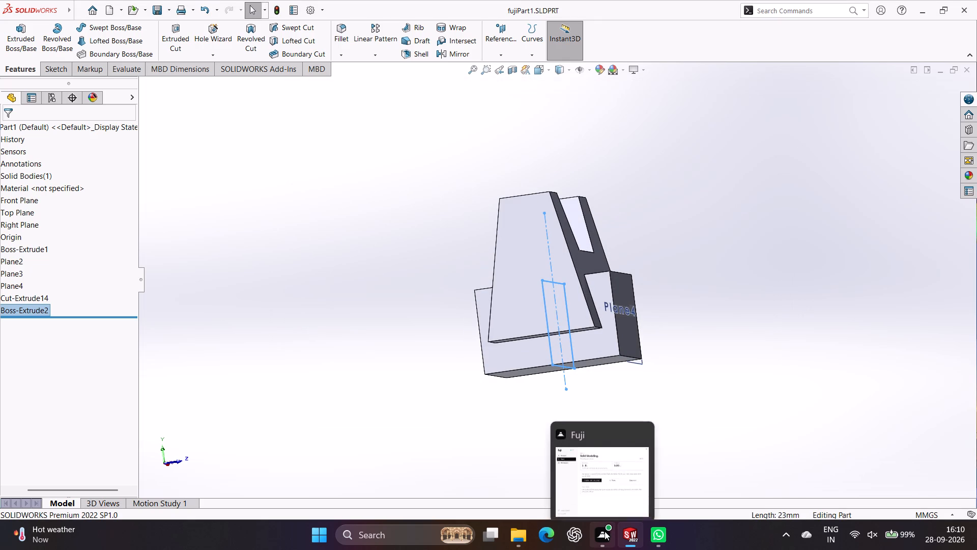
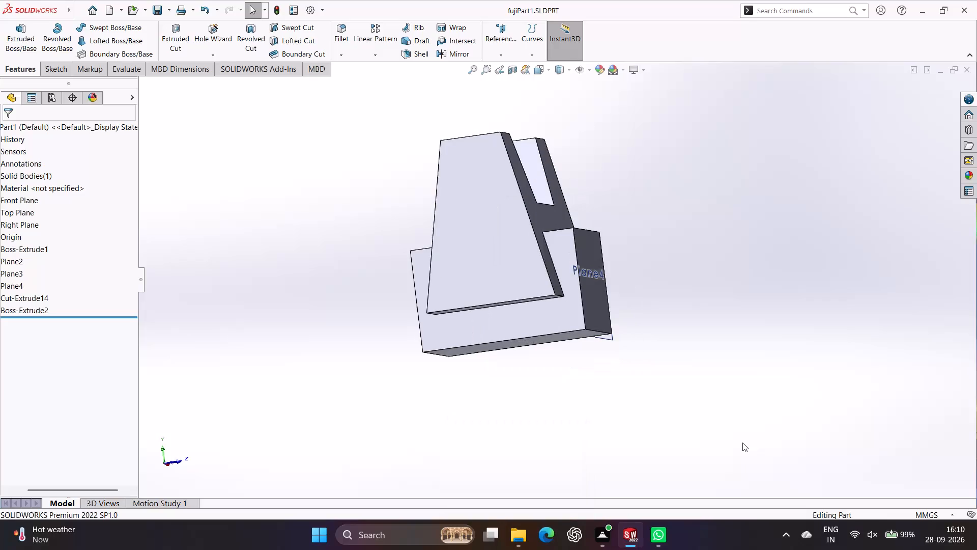
# Examine the notched block and its centred boss from the front, sides, top and underside.
pyautogui.scroll(-1, 742, 447)
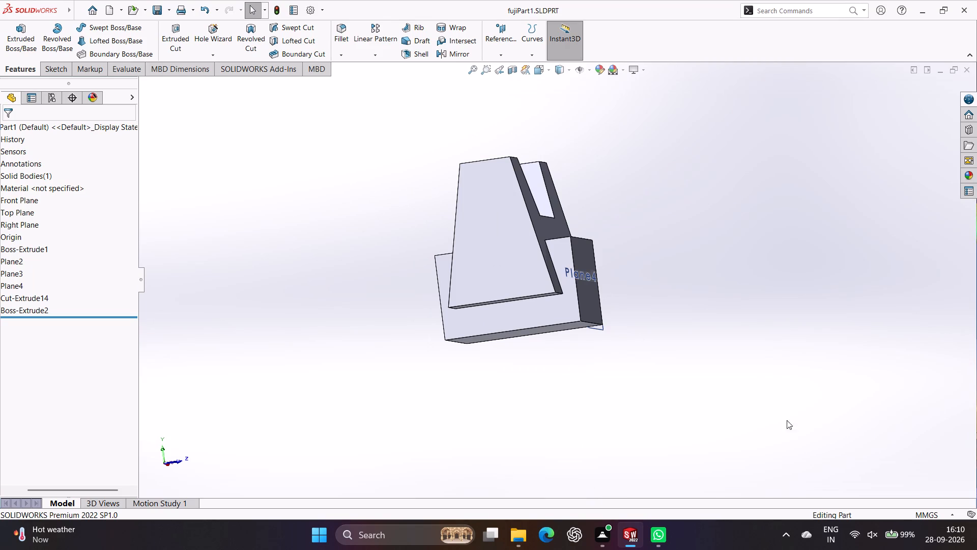
pyautogui.scroll(-1, 744, 341)
pyautogui.moveTo(690, 331); pyautogui.dragTo(580, 394, button='middle')
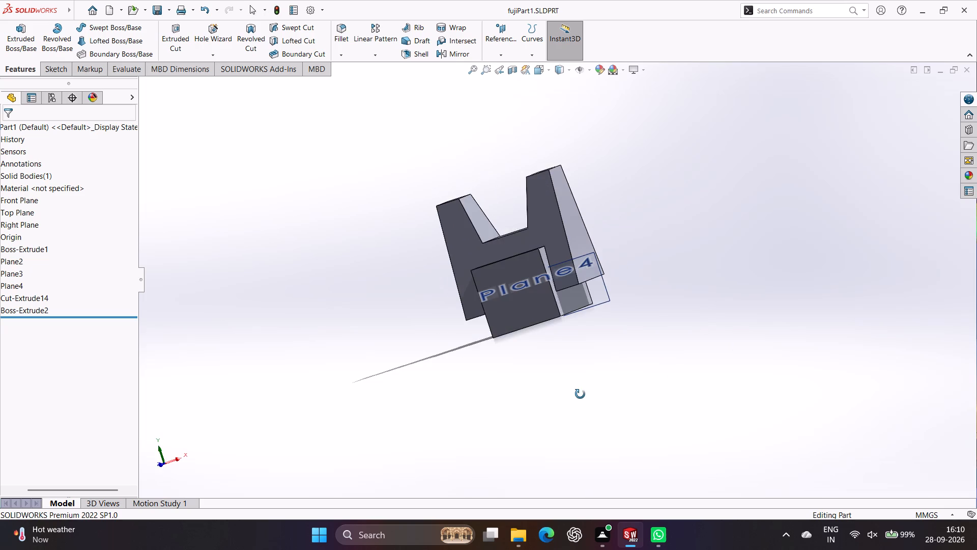
pyautogui.moveTo(580, 394); pyautogui.dragTo(724, 405, button='middle')
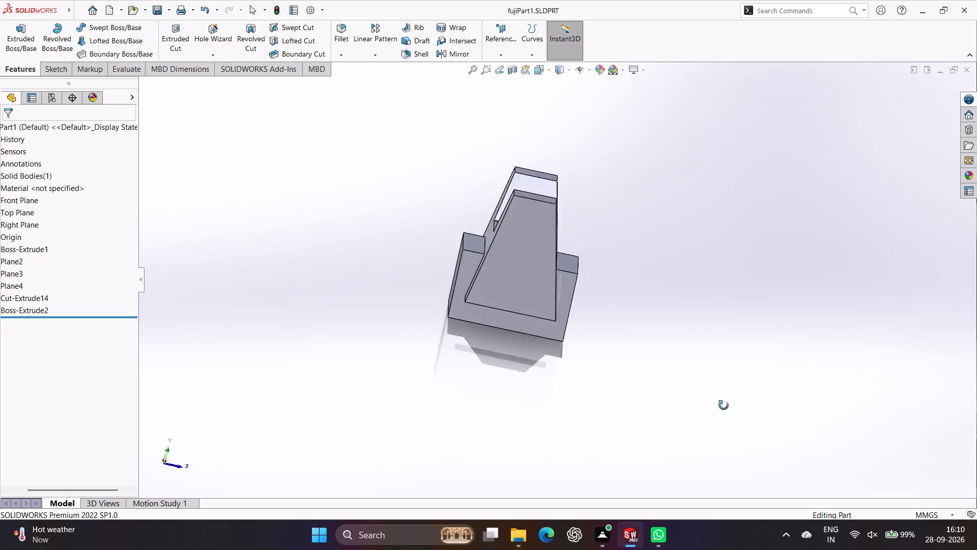
pyautogui.moveTo(724, 405); pyautogui.dragTo(745, 405, button='middle')
pyautogui.moveTo(474, 426); pyautogui.dragTo(515, 451, button='middle')
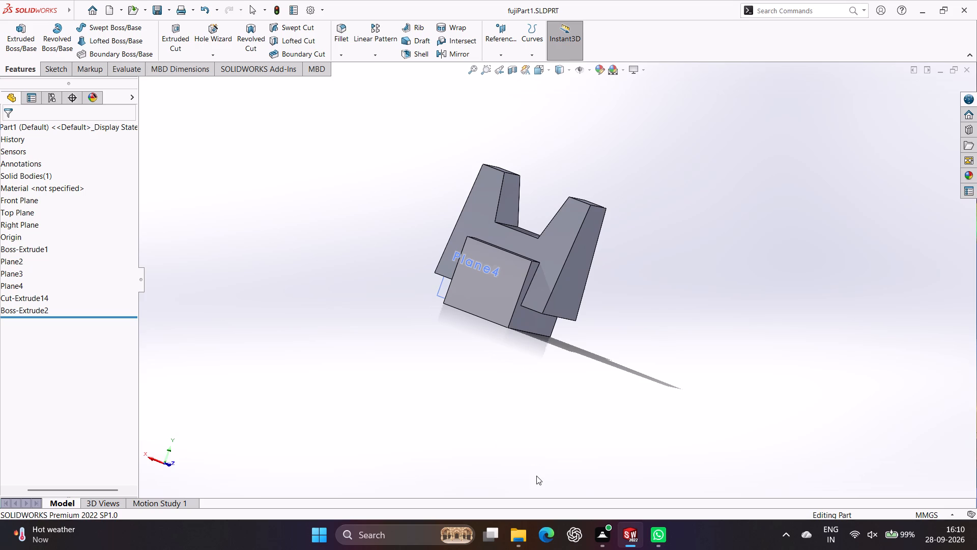
pyautogui.moveTo(575, 526); pyautogui.dragTo(565, 549, button='middle')
pyautogui.scroll(-1, 565, 549)
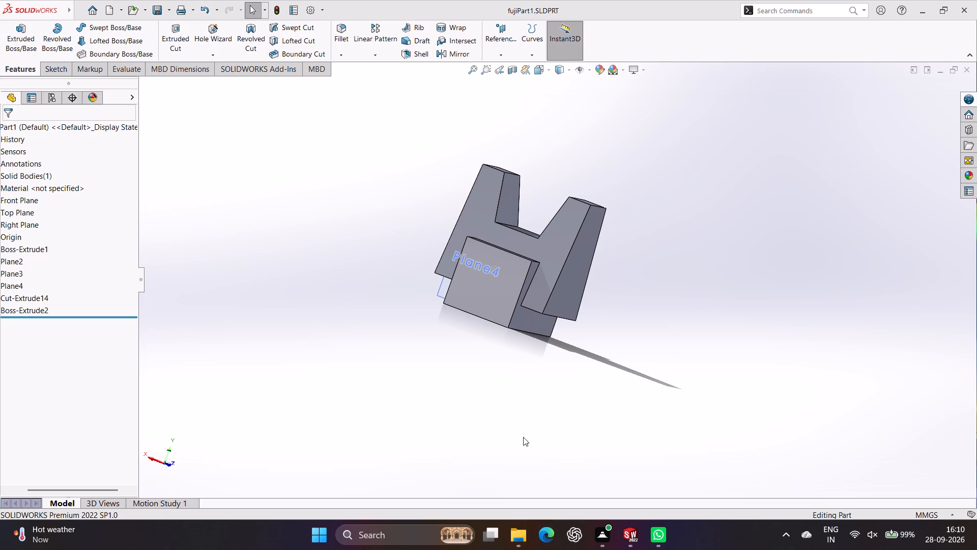
pyautogui.scroll(-1, 78, 277)
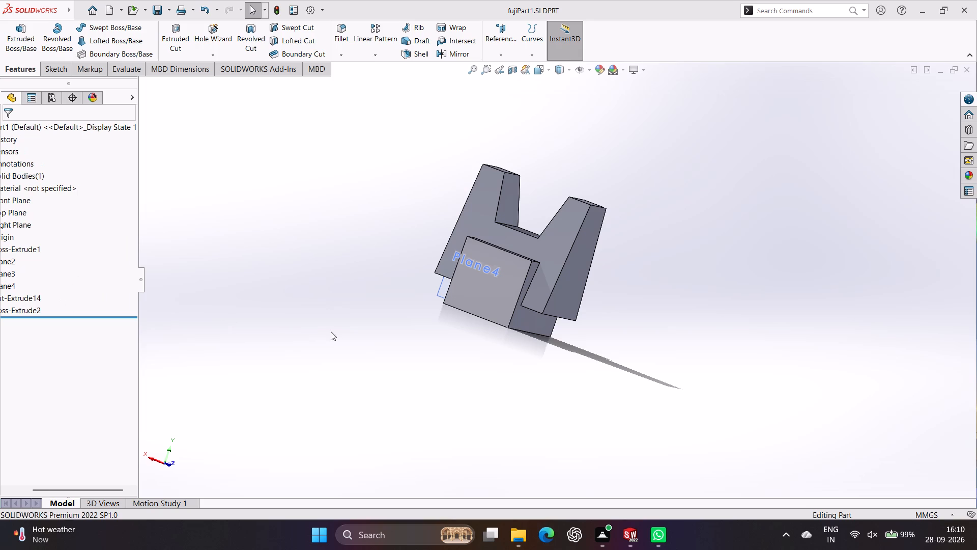
pyautogui.moveTo(334, 360); pyautogui.dragTo(420, 416, button='middle')
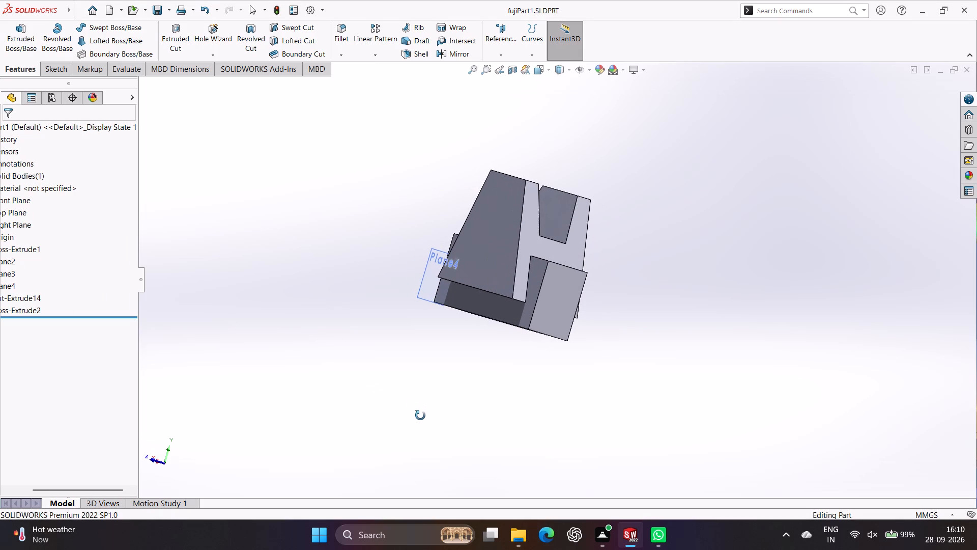
pyautogui.moveTo(420, 416); pyautogui.dragTo(365, 378, button='middle')
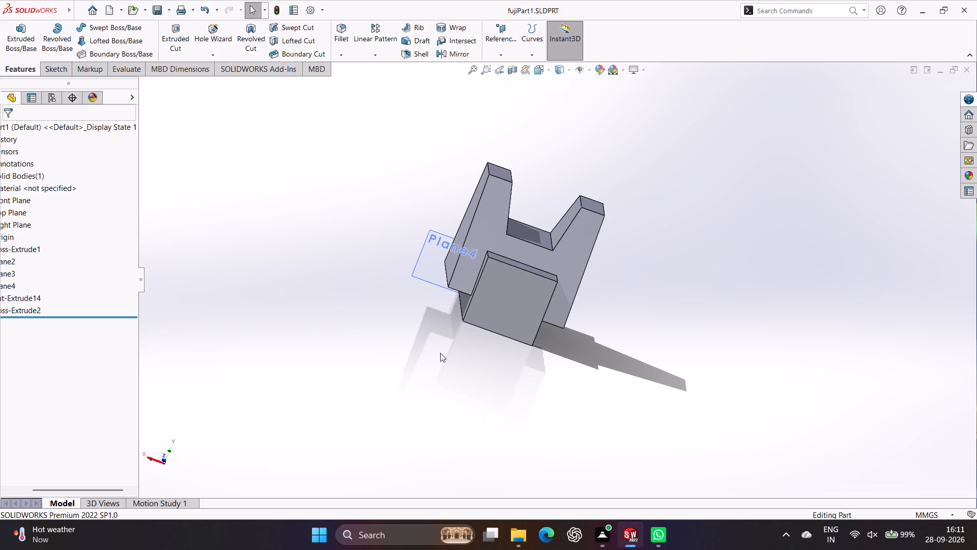
pyautogui.moveTo(555, 416); pyautogui.dragTo(547, 399, button='middle')
pyautogui.moveTo(643, 430); pyautogui.dragTo(437, 450, button='middle')
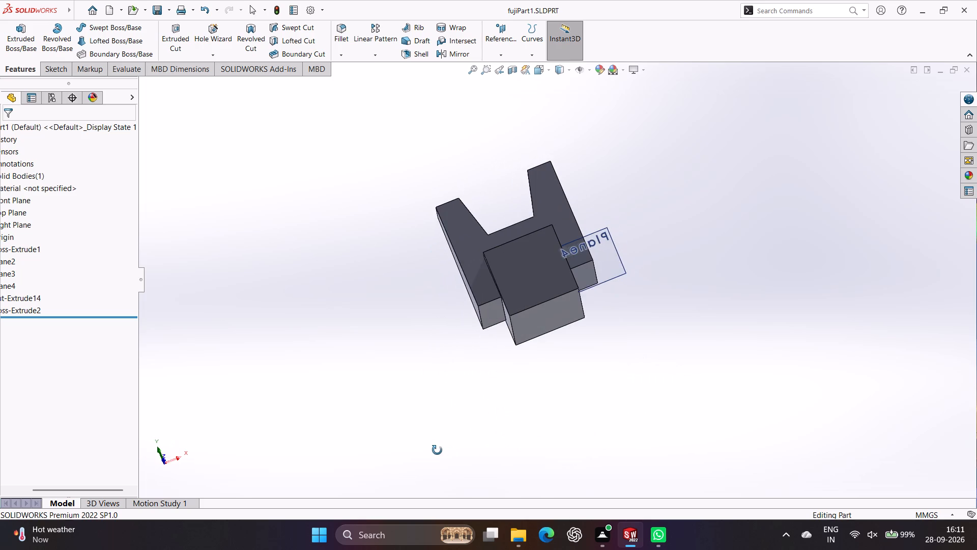
pyautogui.moveTo(437, 450); pyautogui.dragTo(440, 450, button='middle')
pyautogui.moveTo(657, 331); pyautogui.dragTo(639, 438, button='middle')
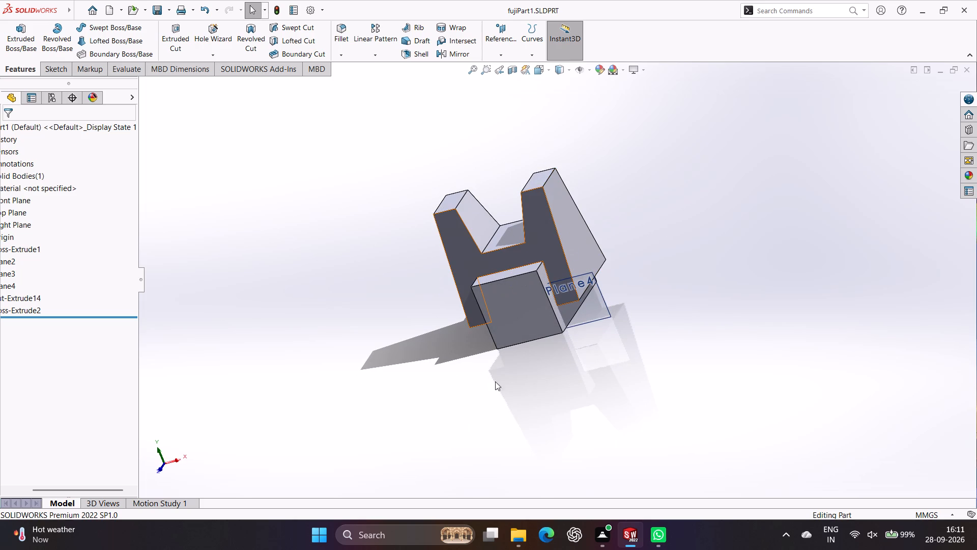
pyautogui.moveTo(519, 388); pyautogui.dragTo(573, 380, button='middle')
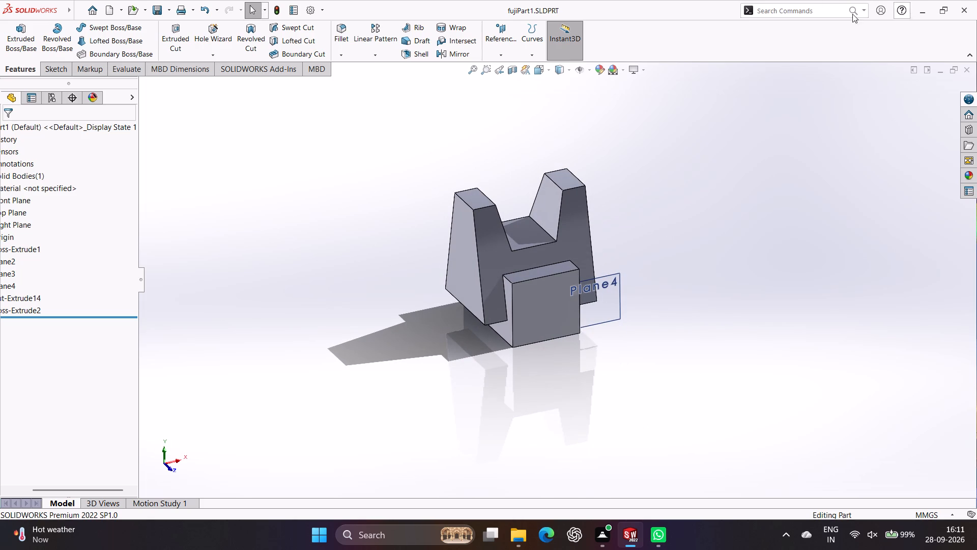
# Create a new blank part document.
pyautogui.click(82, 11)
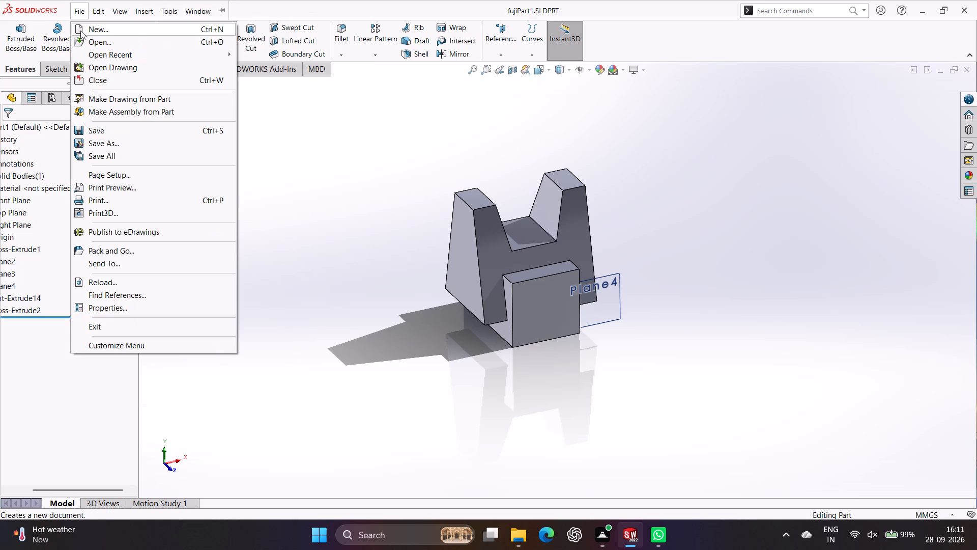
pyautogui.click(81, 32)
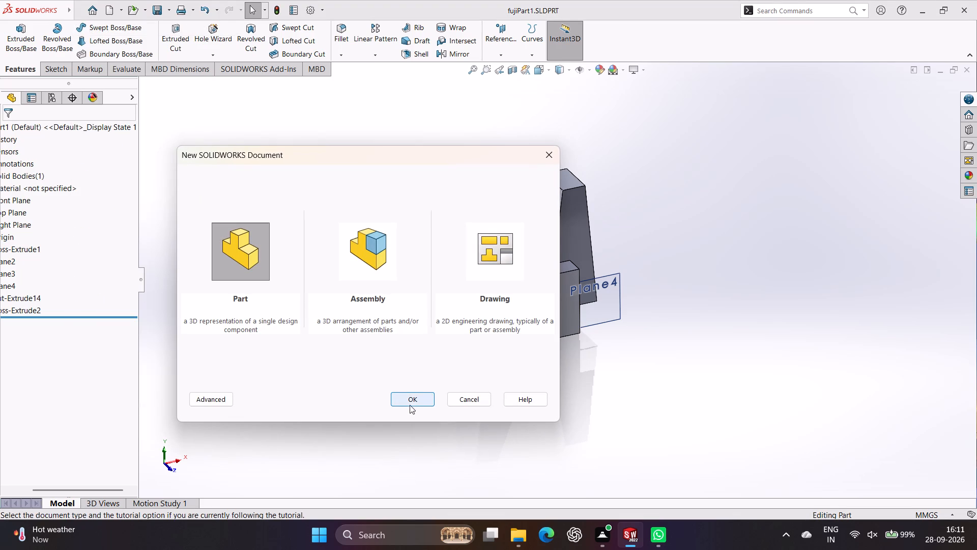
pyautogui.click(249, 262)
pyautogui.click(249, 262)
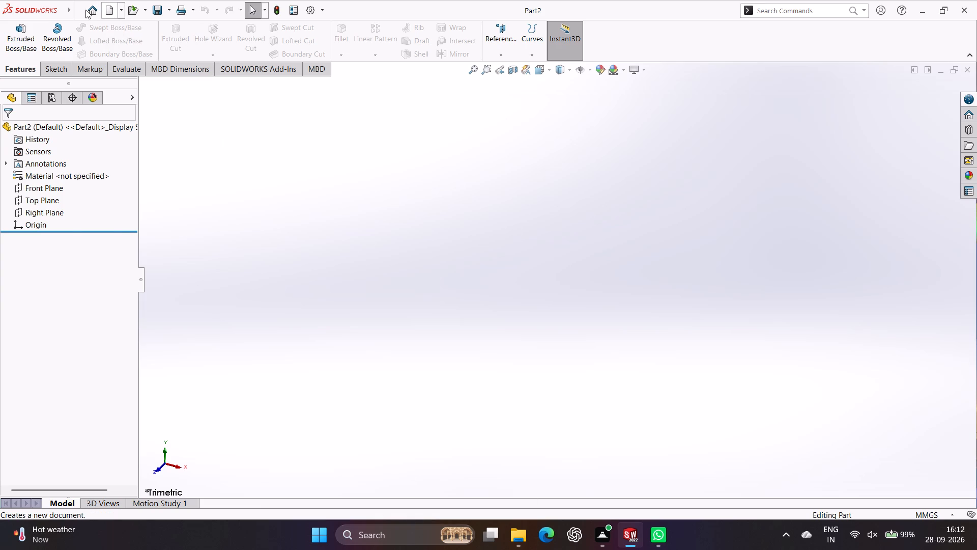
# Open the fujiPart1.SLDPRT part file from the Documents folder on New Volume (D:).
pyautogui.click(99, 43)
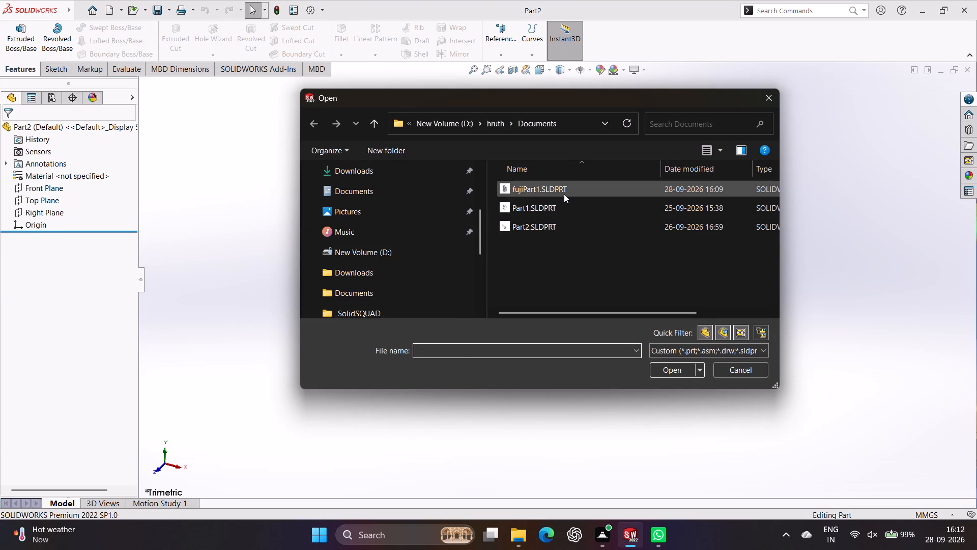
pyautogui.click(564, 194)
pyautogui.click(674, 372)
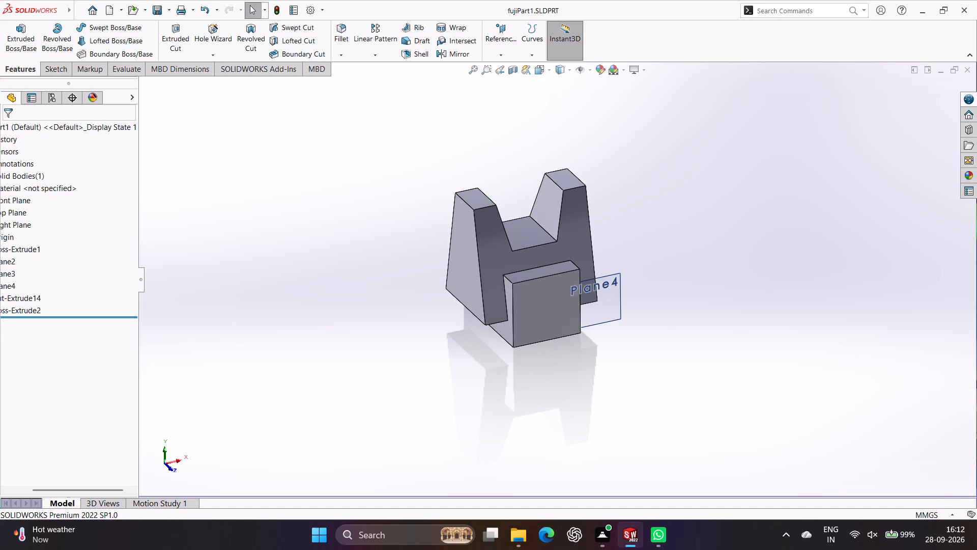
# Examine the opened fujiPart1 model from all sides, including its underside and the notch between the uprights.
pyautogui.moveTo(641, 335); pyautogui.dragTo(510, 354, button='middle')
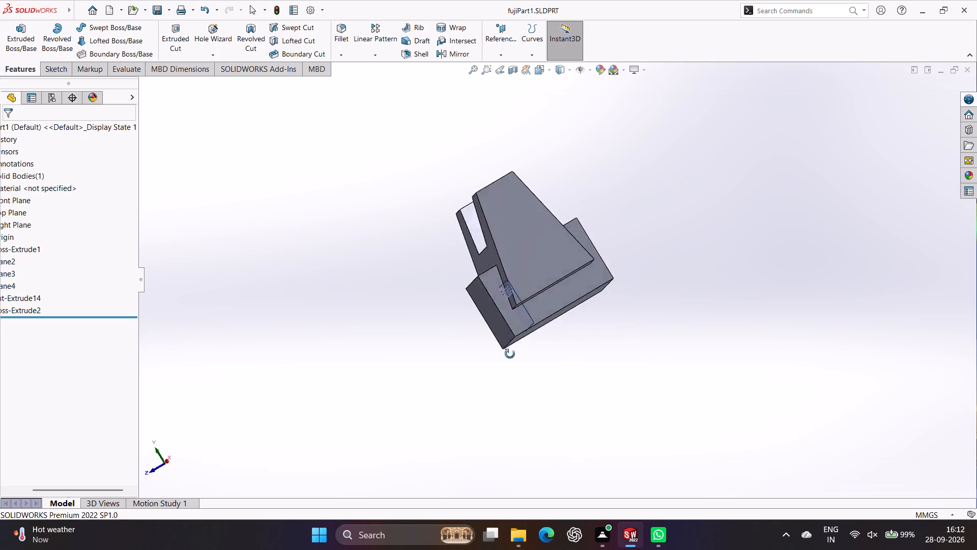
pyautogui.moveTo(510, 354); pyautogui.dragTo(683, 370, button='middle')
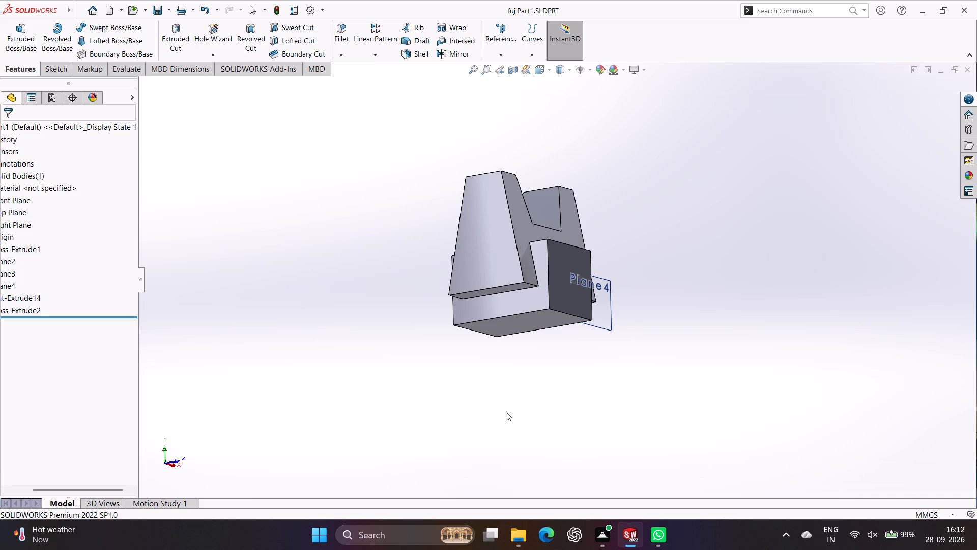
pyautogui.moveTo(505, 409); pyautogui.dragTo(344, 379, button='middle')
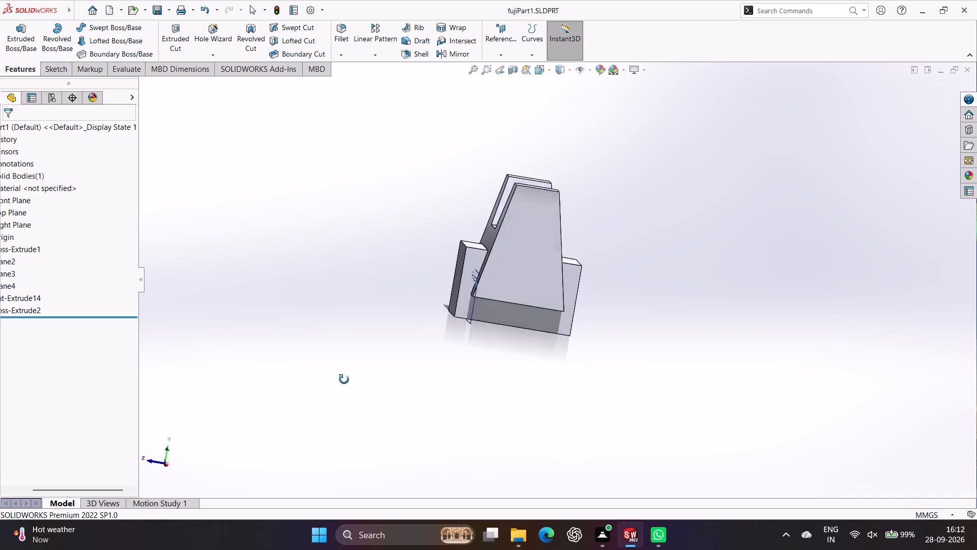
pyautogui.moveTo(344, 379); pyautogui.dragTo(656, 289, button='middle')
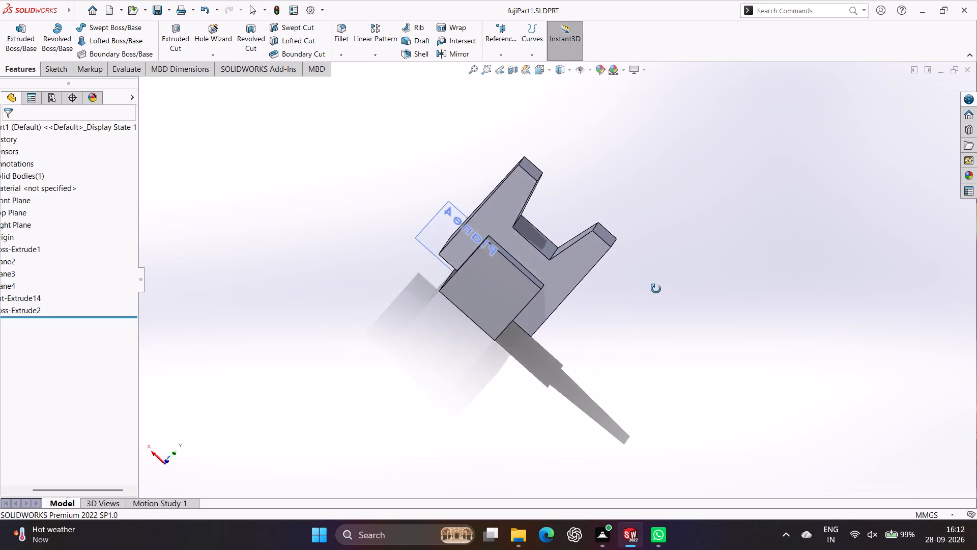
pyautogui.moveTo(656, 289); pyautogui.dragTo(779, 89, button='middle')
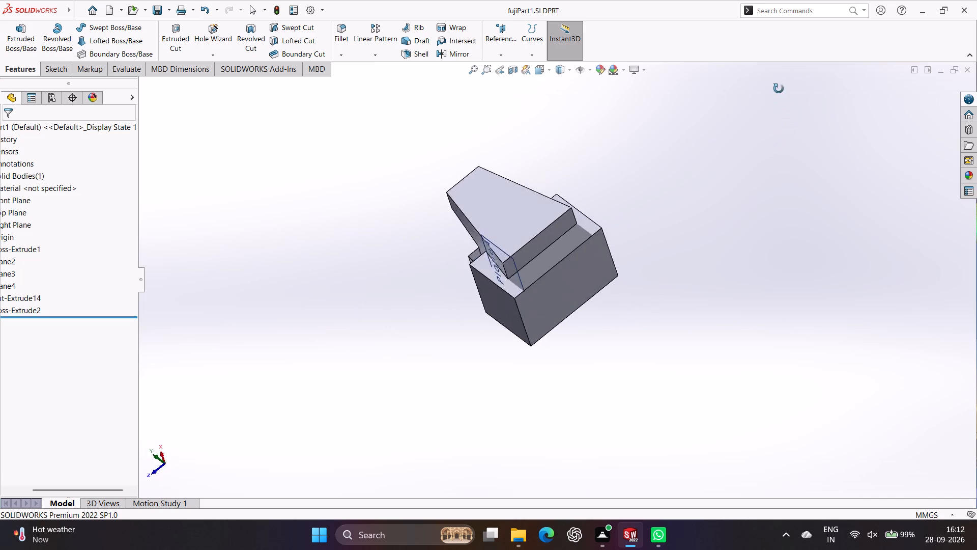
pyautogui.moveTo(779, 89); pyautogui.dragTo(761, 68, button='middle')
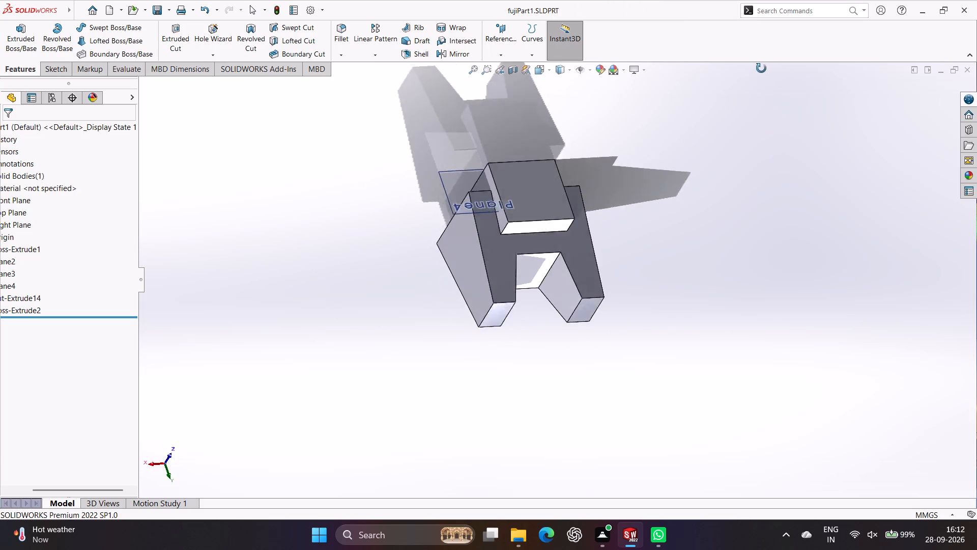
pyautogui.moveTo(761, 68); pyautogui.dragTo(739, 33, button='middle')
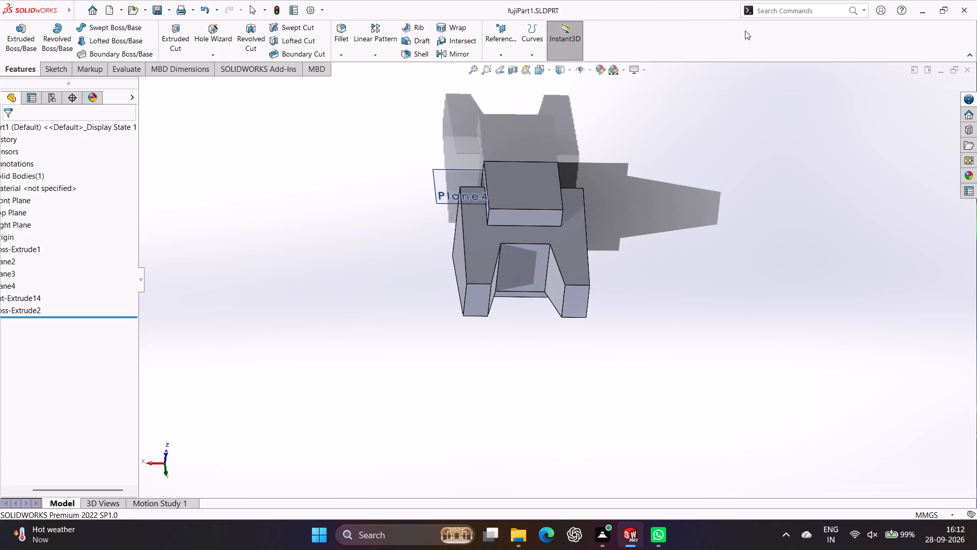
pyautogui.moveTo(676, 367); pyautogui.dragTo(698, 101, button='middle')
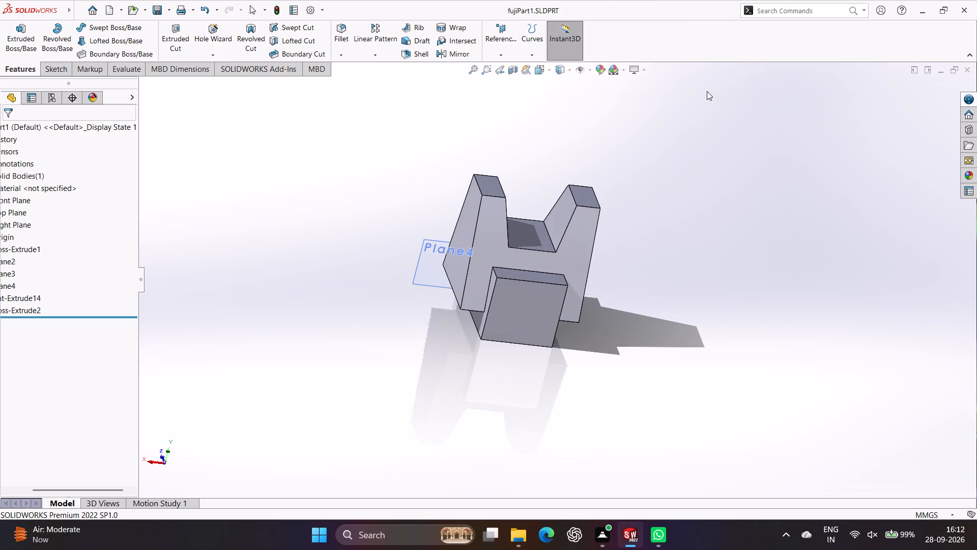
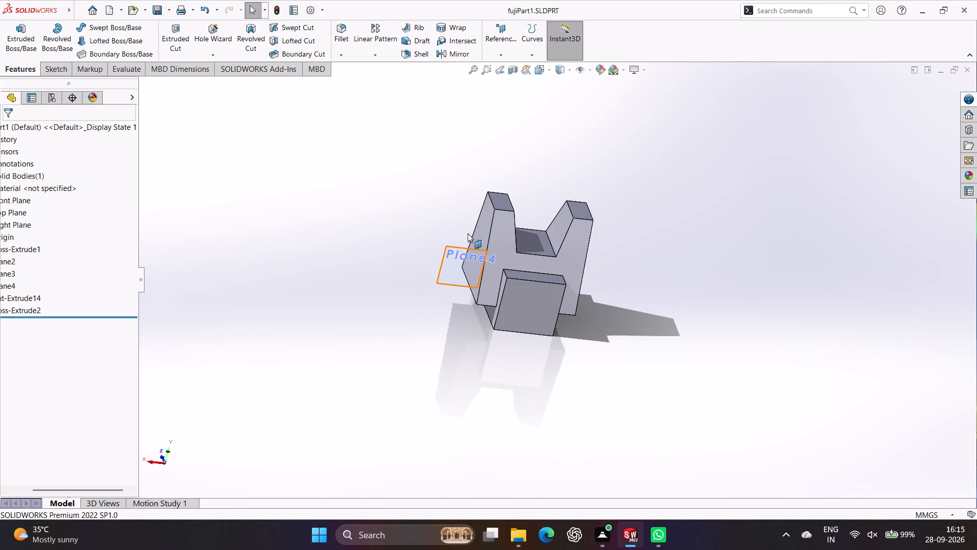
# Examine the fujiPart1 model from oblique angles and in the standard Front, Top, Right and Left views.
pyautogui.moveTo(486, 406); pyautogui.dragTo(493, 357, button='middle')
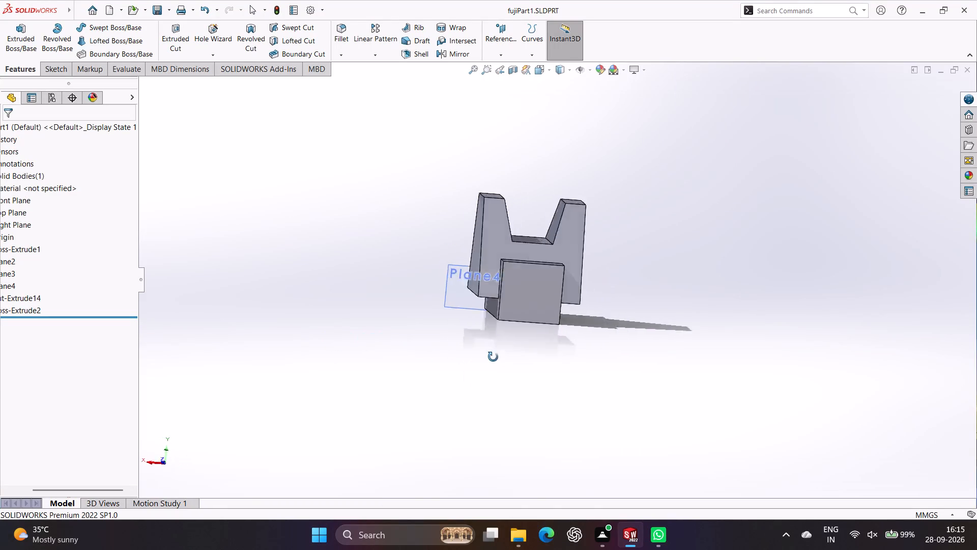
pyautogui.moveTo(493, 357); pyautogui.dragTo(587, 311, button='middle')
pyautogui.moveTo(352, 321); pyautogui.dragTo(478, 332, button='middle')
pyautogui.moveTo(465, 331); pyautogui.dragTo(169, 365, button='middle')
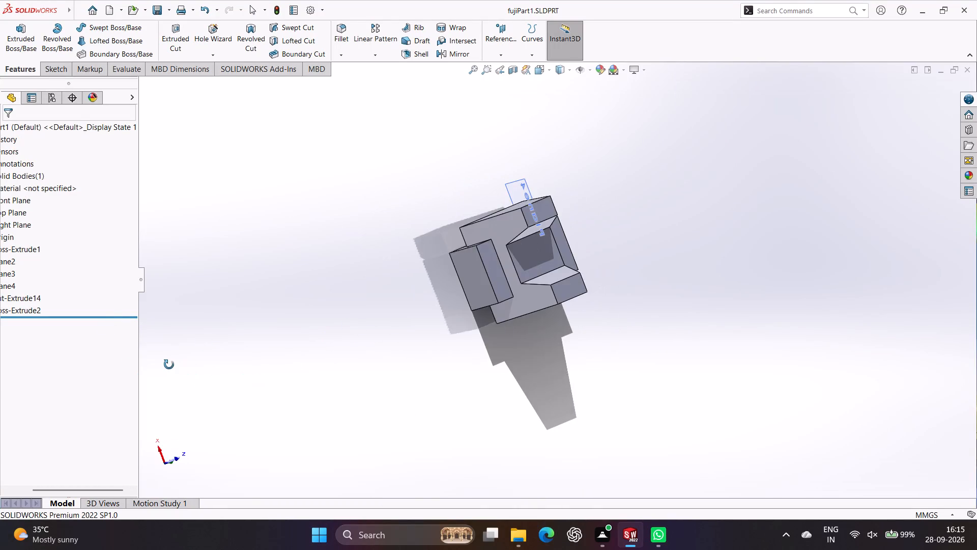
pyautogui.moveTo(169, 365); pyautogui.dragTo(154, 396, button='middle')
pyautogui.moveTo(494, 424); pyautogui.dragTo(450, 420, button='middle')
pyautogui.scroll(-1, 450, 420)
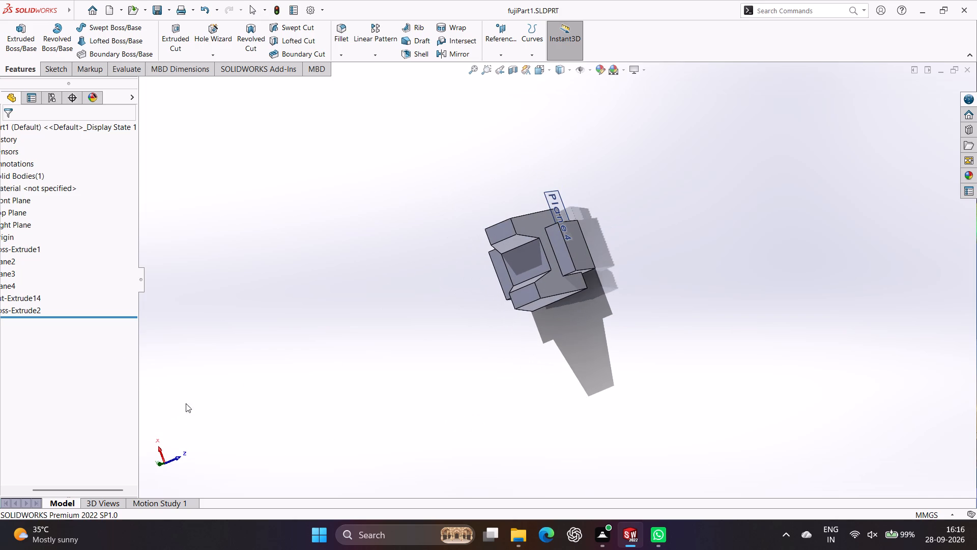
pyautogui.click(179, 456)
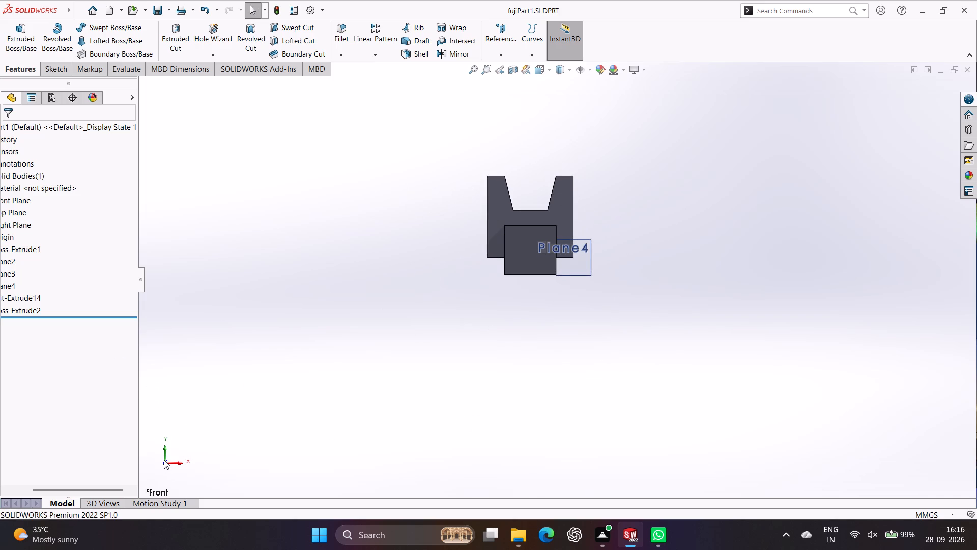
pyautogui.click(164, 450)
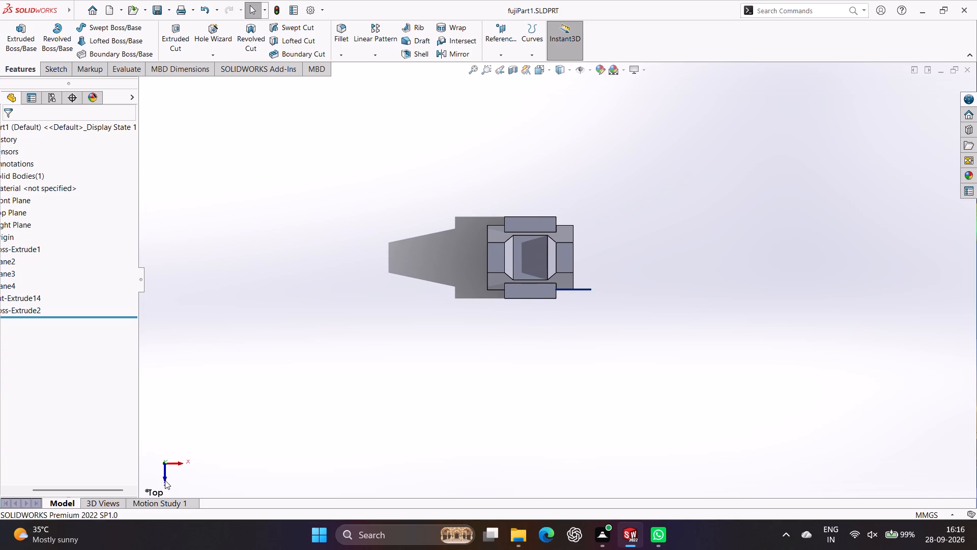
pyautogui.click(165, 480)
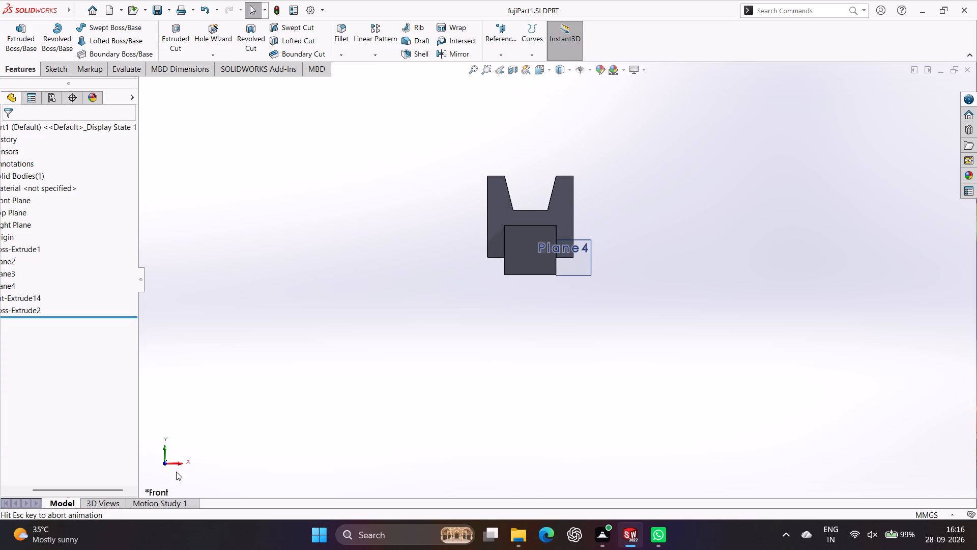
pyautogui.click(183, 464)
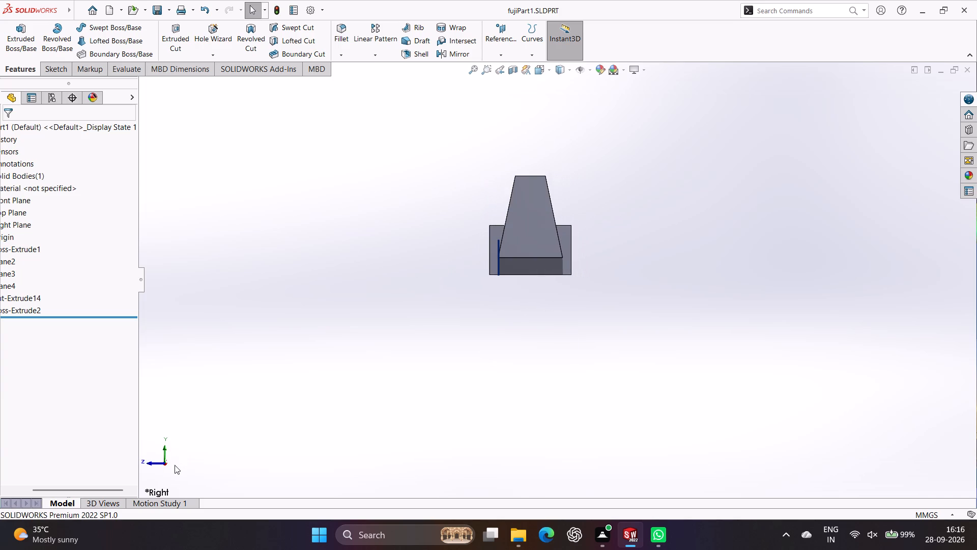
pyautogui.click(164, 463)
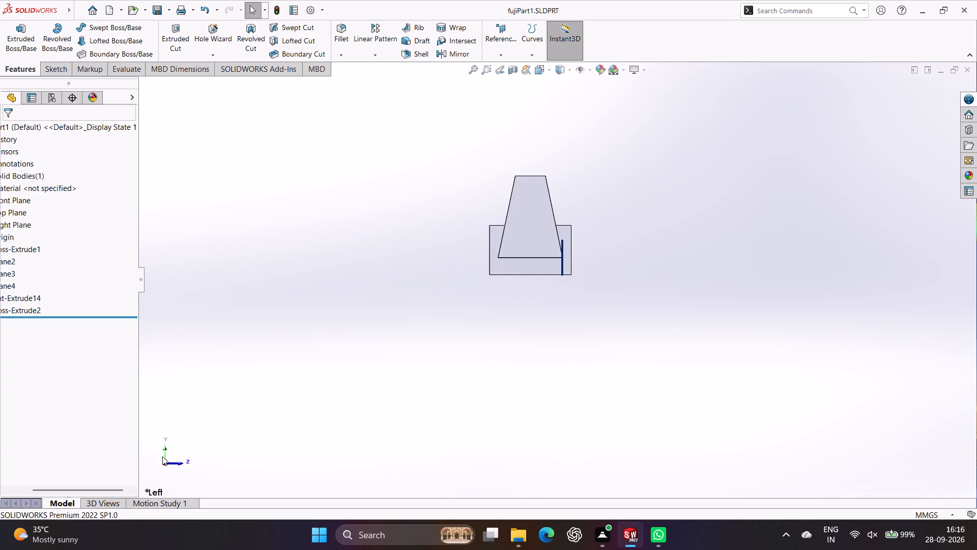
pyautogui.click(167, 451)
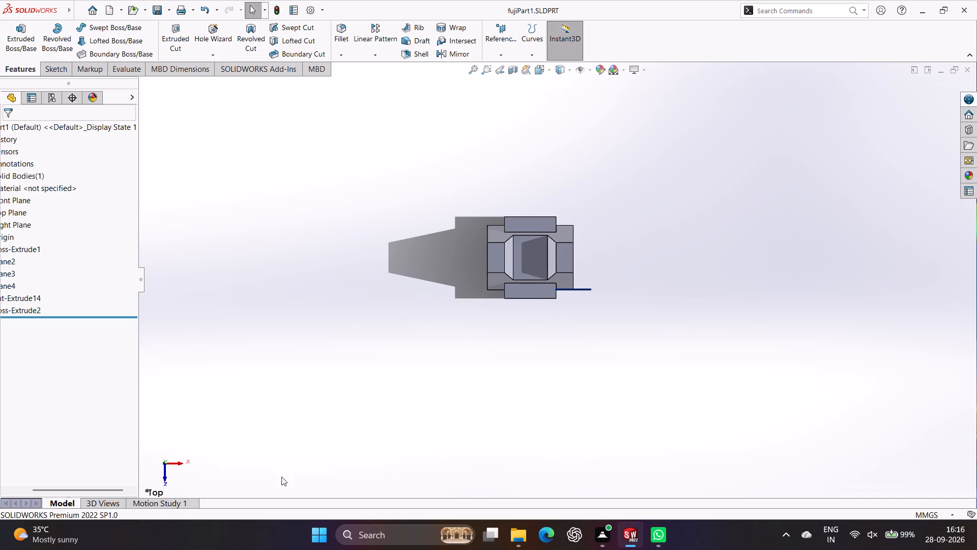
pyautogui.moveTo(407, 408); pyautogui.dragTo(406, 290, button='middle')
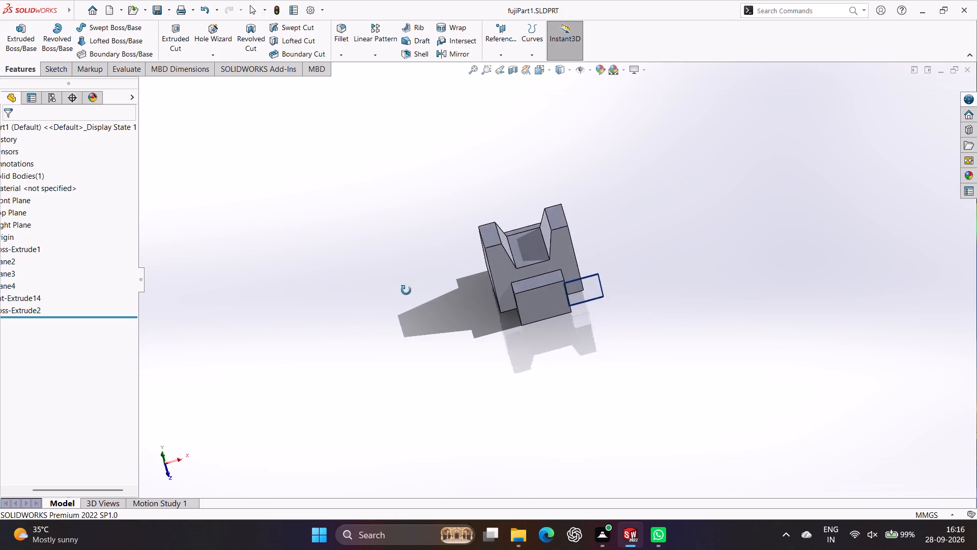
pyautogui.moveTo(406, 290); pyautogui.dragTo(467, 209, button='middle')
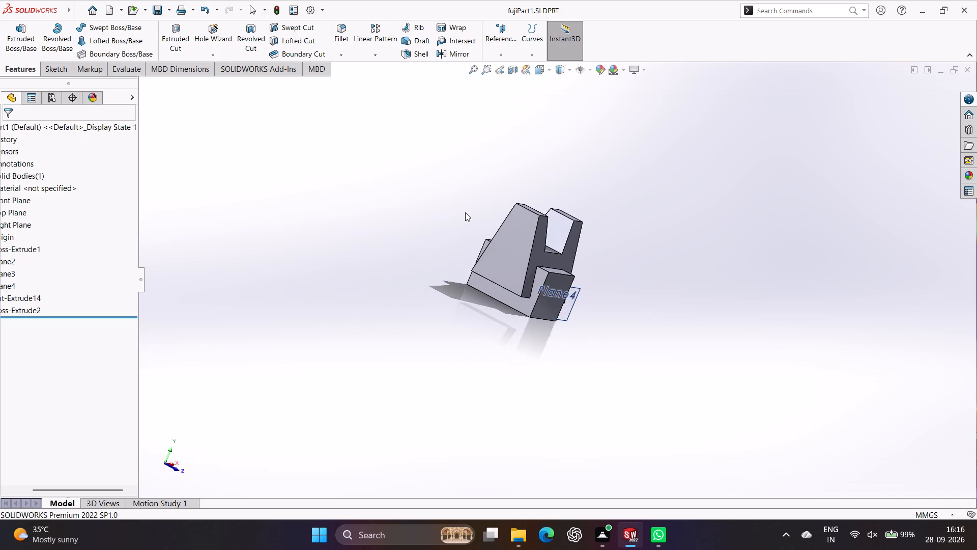
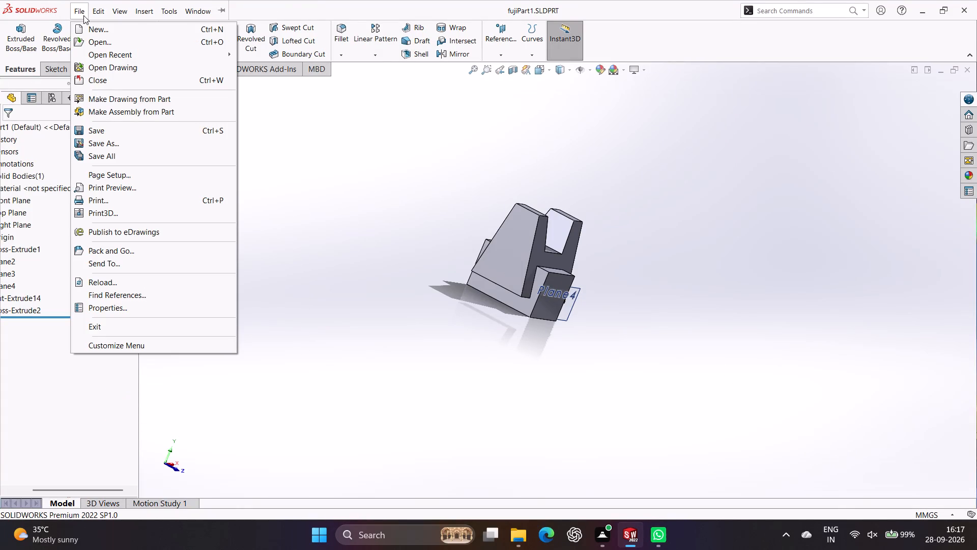
# Create a new part document.
pyautogui.click(91, 31)
pyautogui.doubleClick(236, 249)
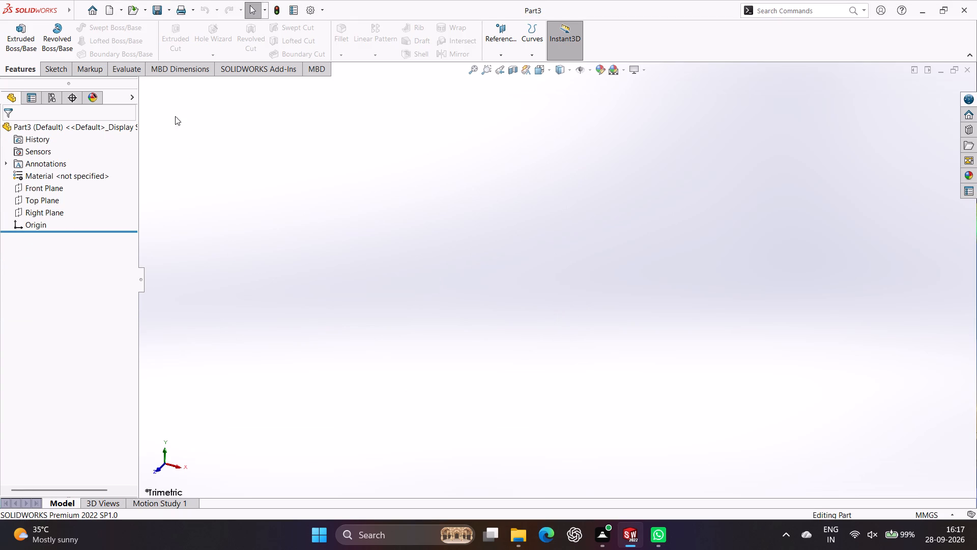
# Start a sketch on the Front Plane and draw a horizontal centerline about 183 mm long through the origin.
pyautogui.click(56, 189)
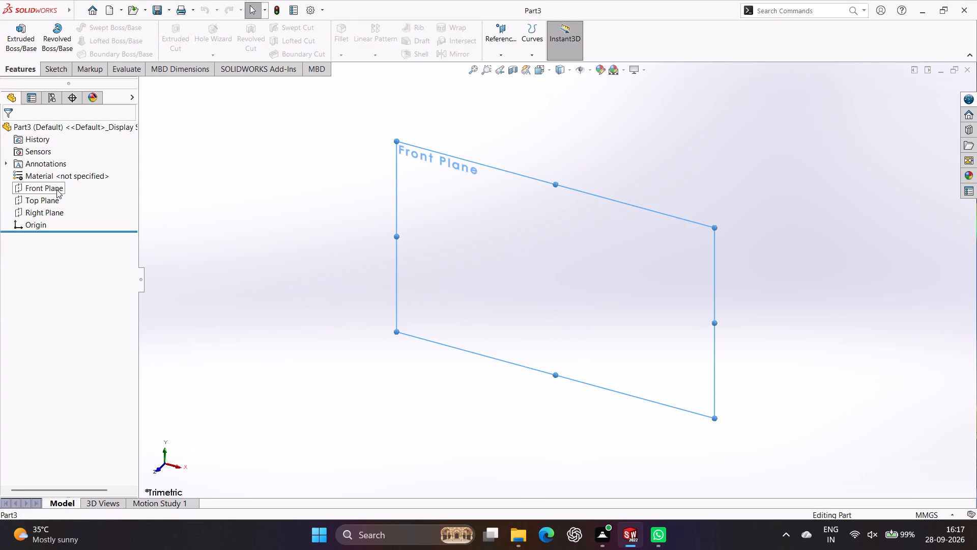
pyautogui.click(54, 70)
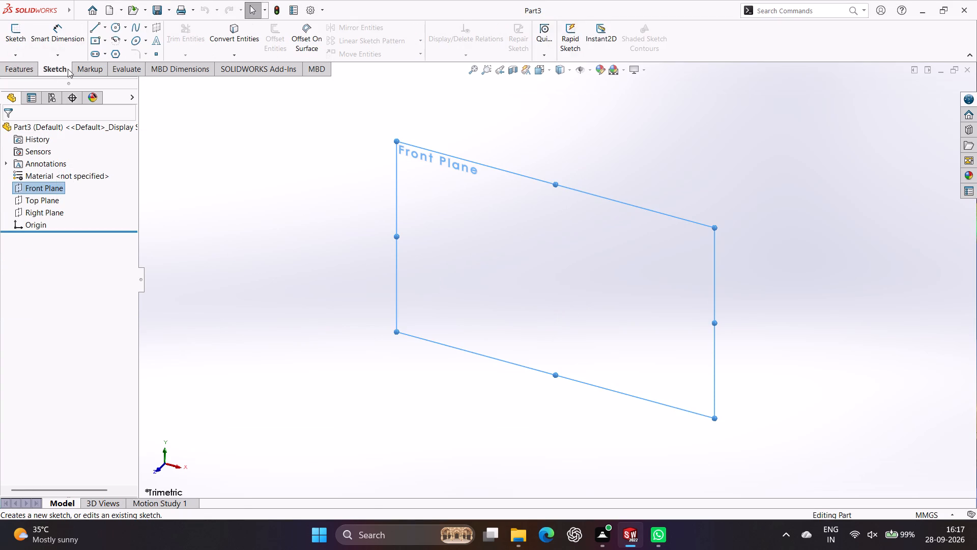
pyautogui.click(103, 27)
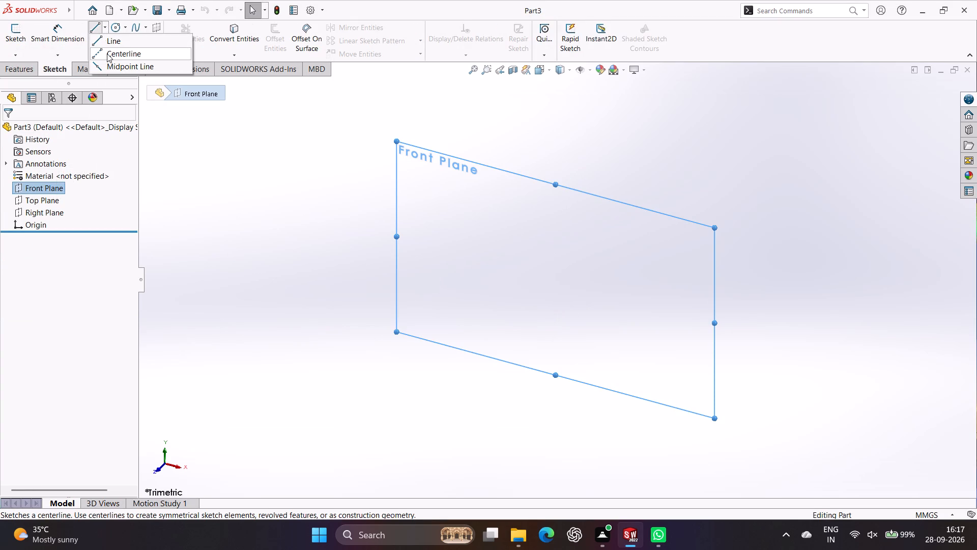
pyautogui.click(107, 53)
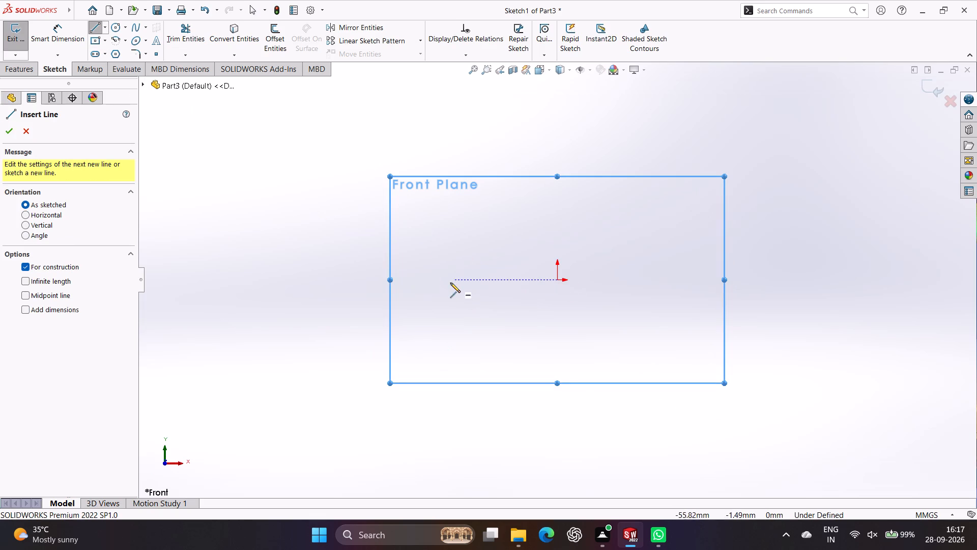
pyautogui.click(438, 278)
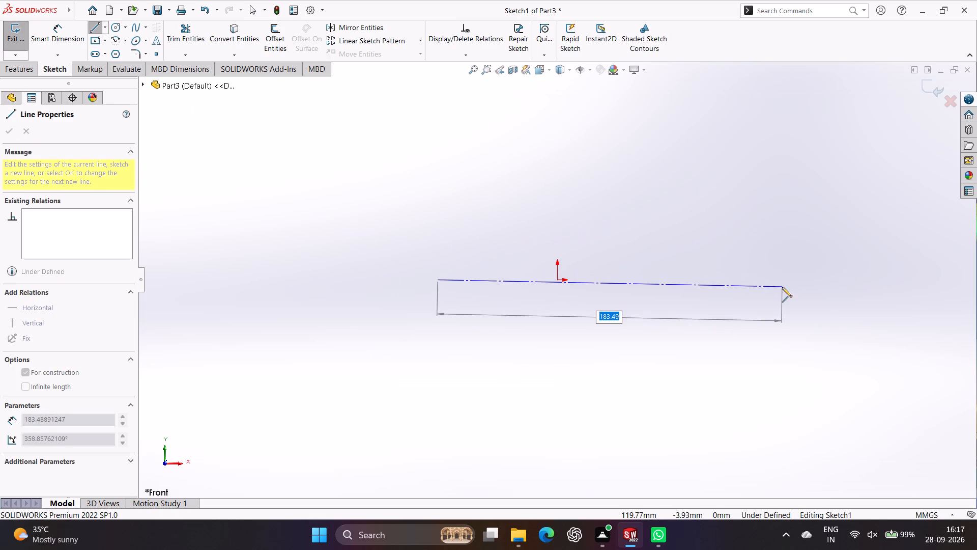
pyautogui.click(782, 280)
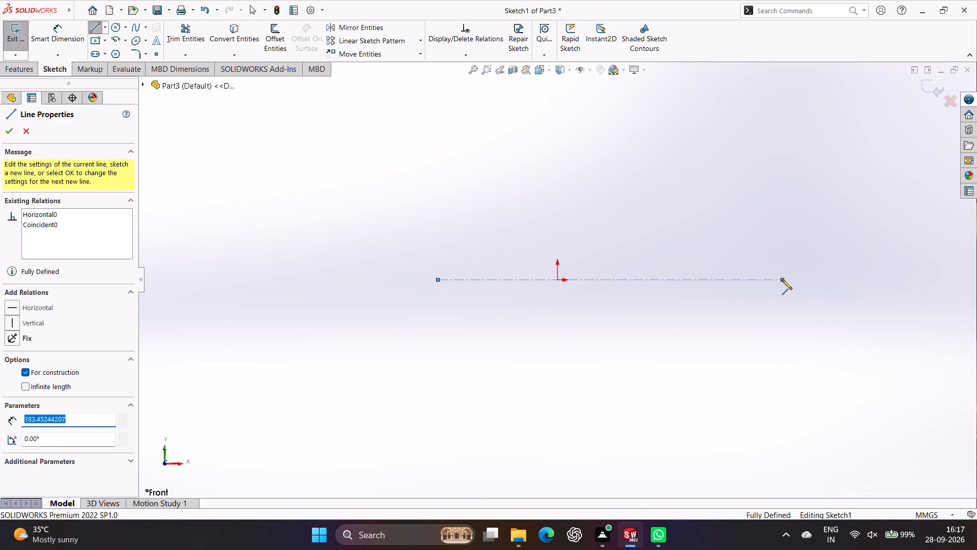
pyautogui.press('Escape')
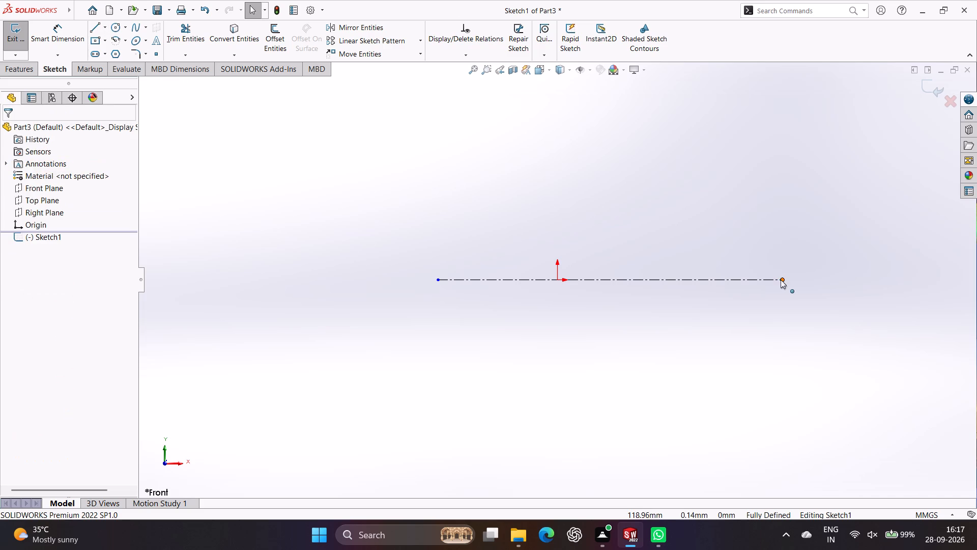
# Draw a vertical centerline about 185 mm long through the origin.
pyautogui.click(105, 29)
pyautogui.click(110, 52)
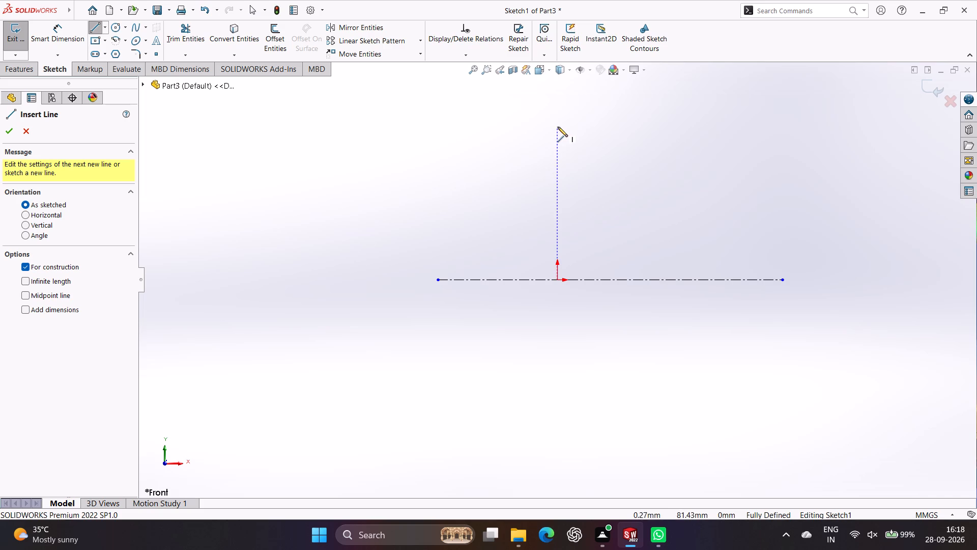
pyautogui.click(559, 105)
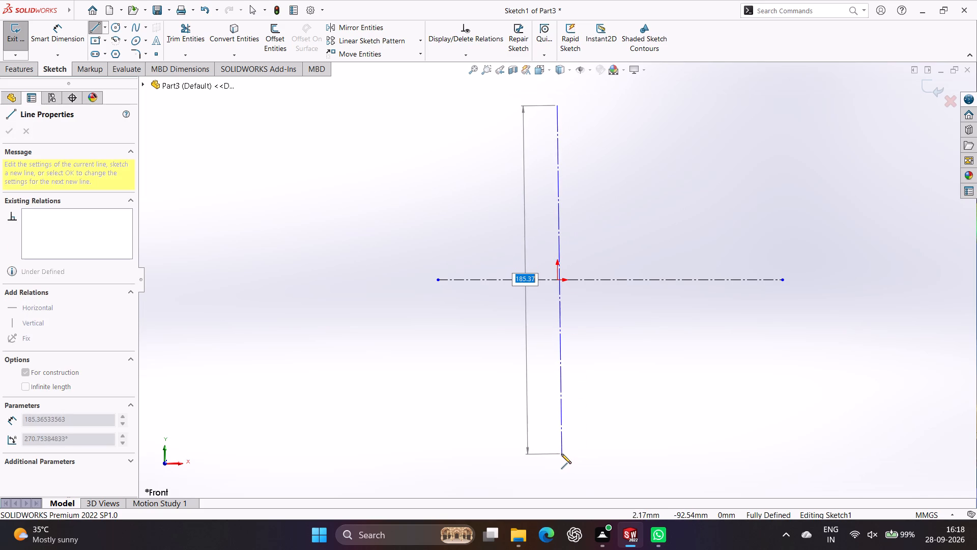
pyautogui.click(557, 453)
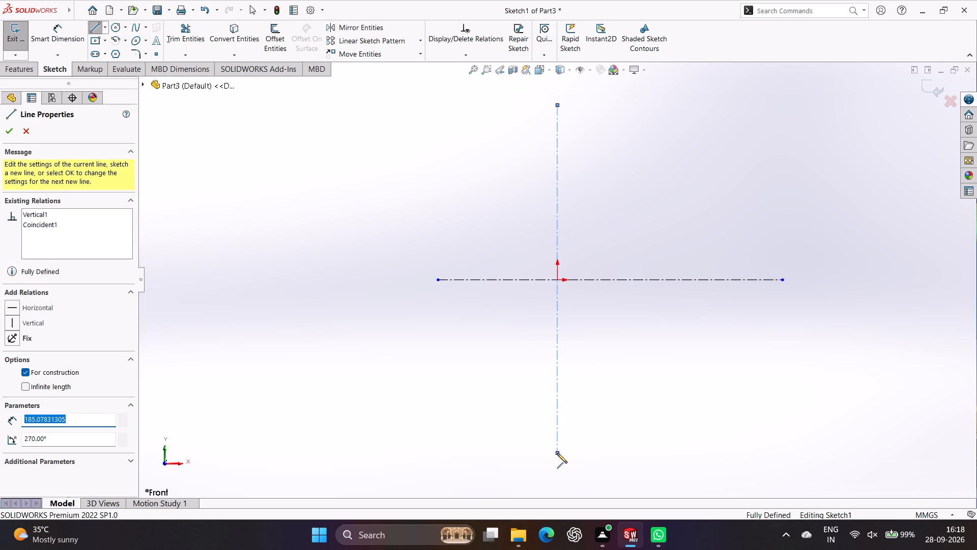
pyautogui.press('Escape')
# Sketch a closed stepped profile above the horizontal centerline, with a base about 96 mm wide, 16 mm high sides and a raised middle about 45 mm taller.
pyautogui.scroll(1, 572, 313)
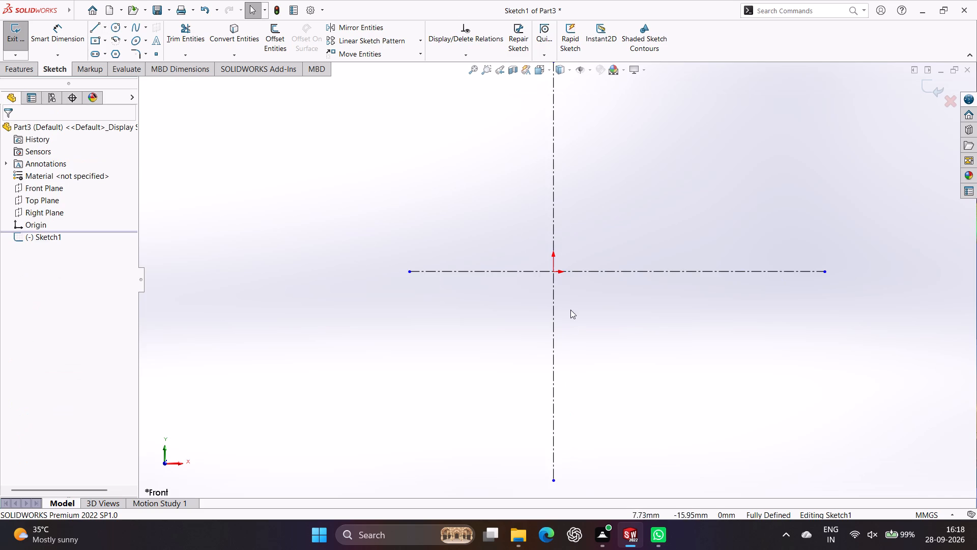
pyautogui.scroll(1, 510, 267)
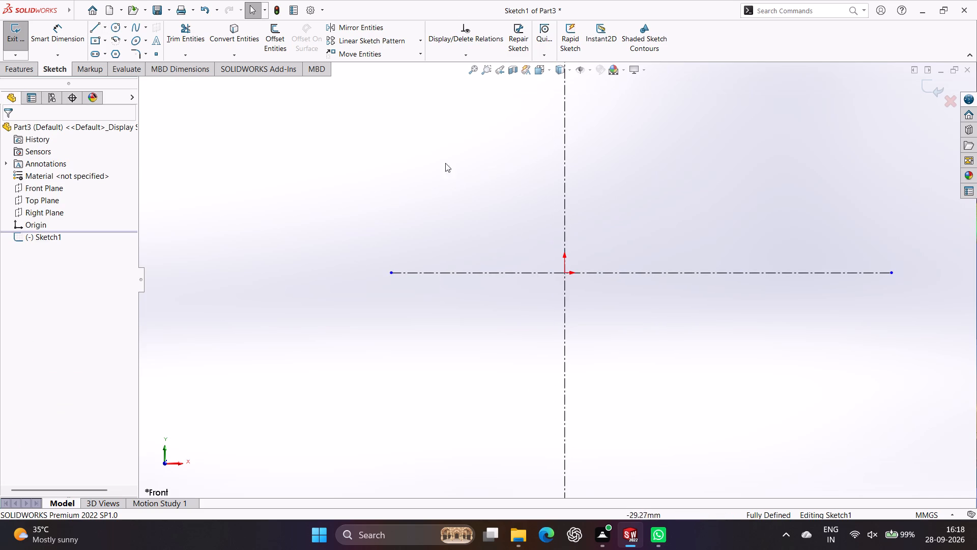
pyautogui.click(96, 25)
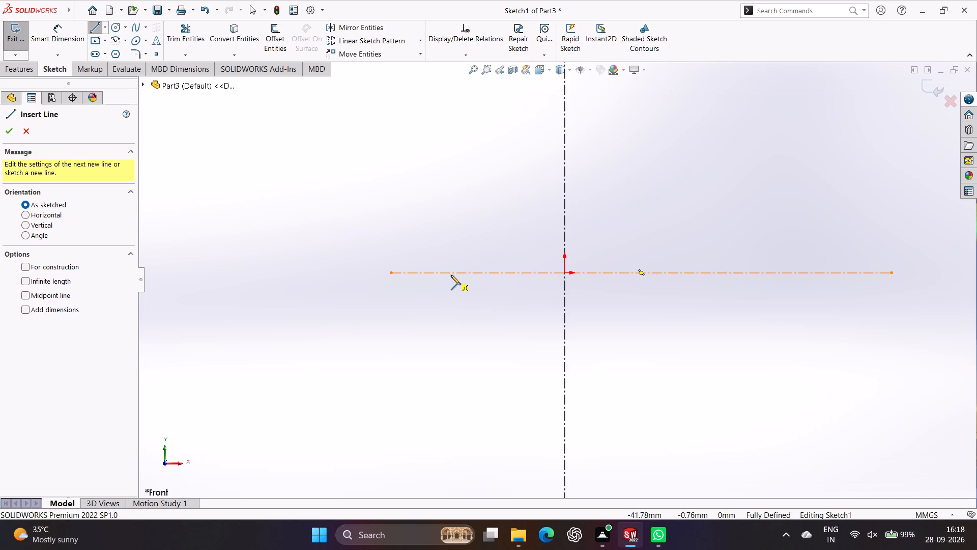
pyautogui.click(449, 271)
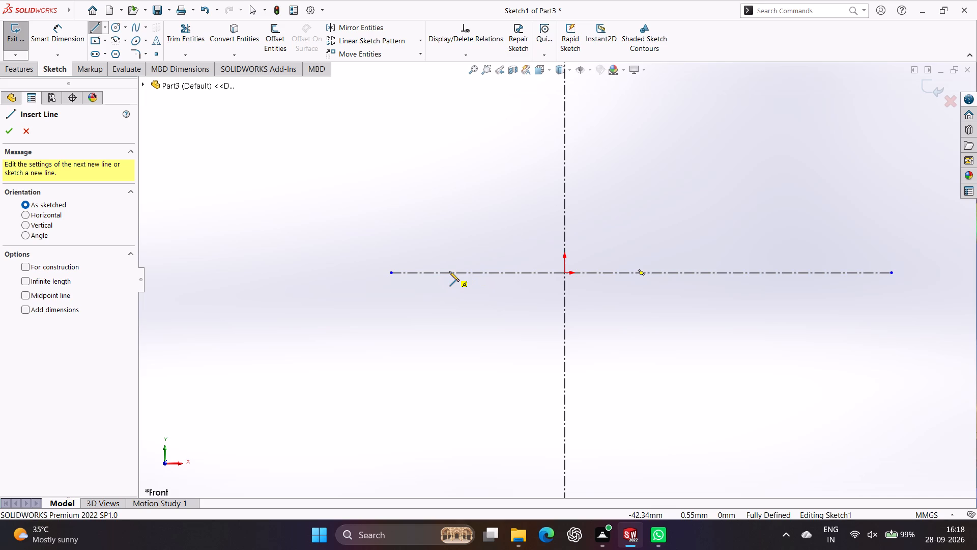
pyautogui.click(450, 230)
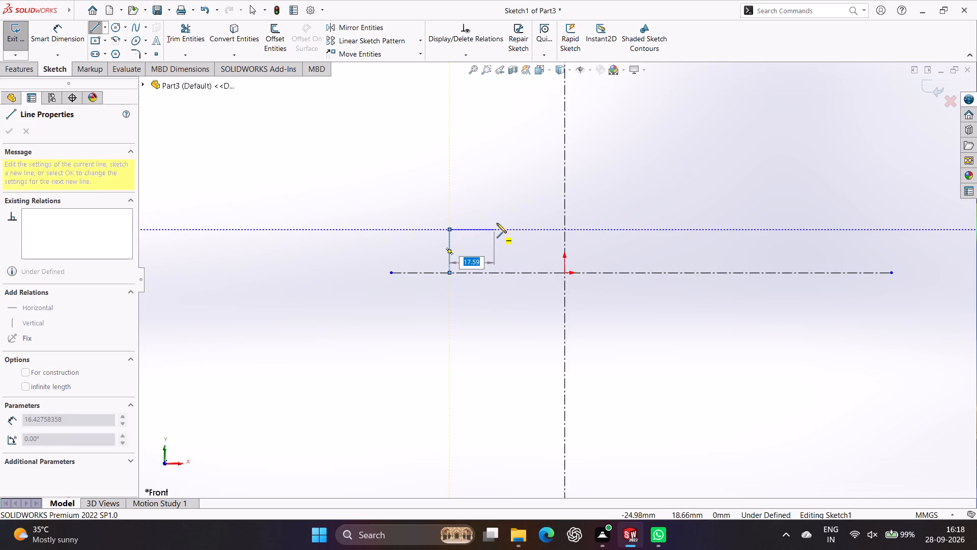
pyautogui.click(501, 233)
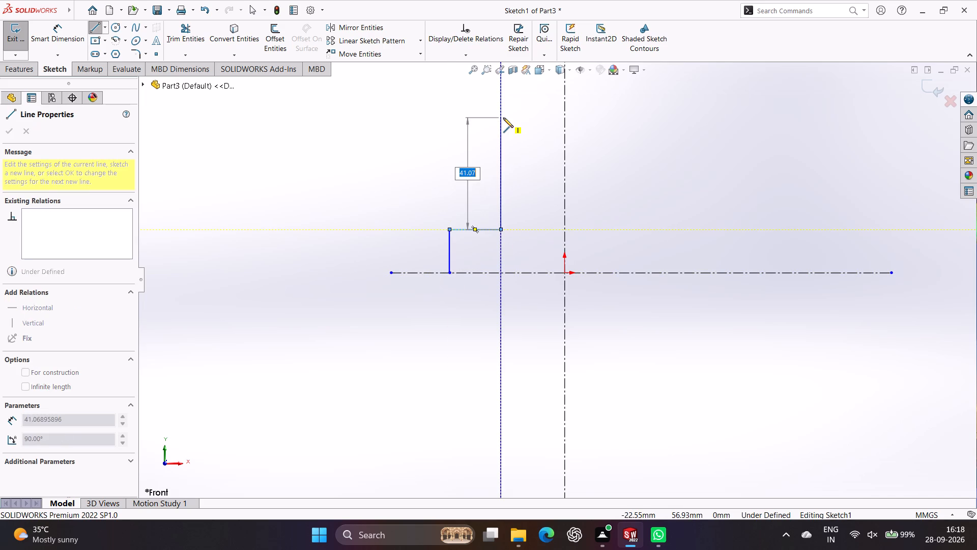
pyautogui.click(503, 106)
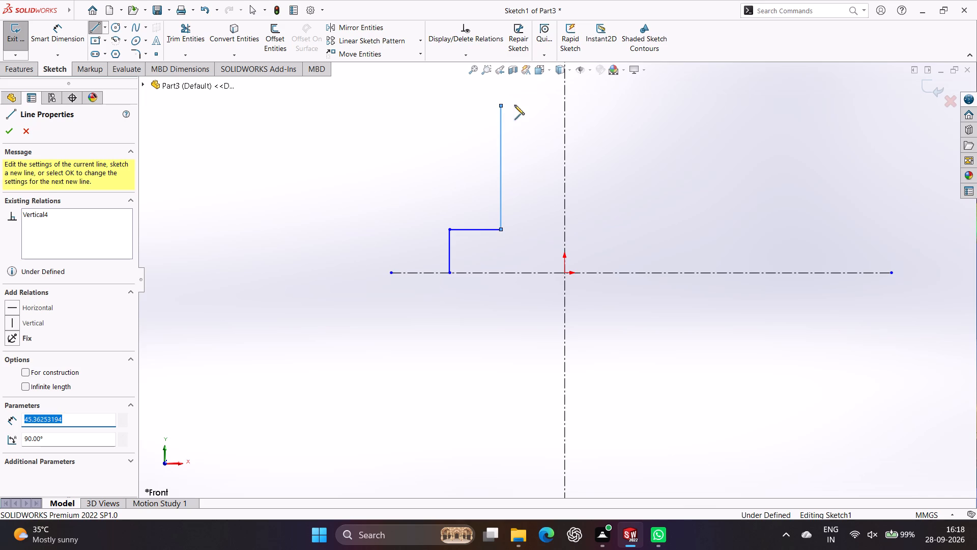
pyautogui.click(671, 105)
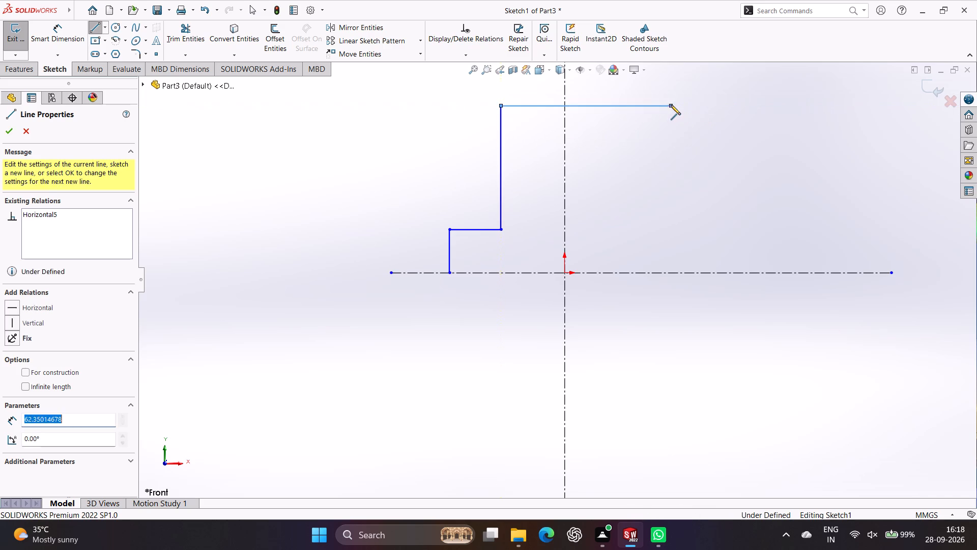
pyautogui.click(673, 229)
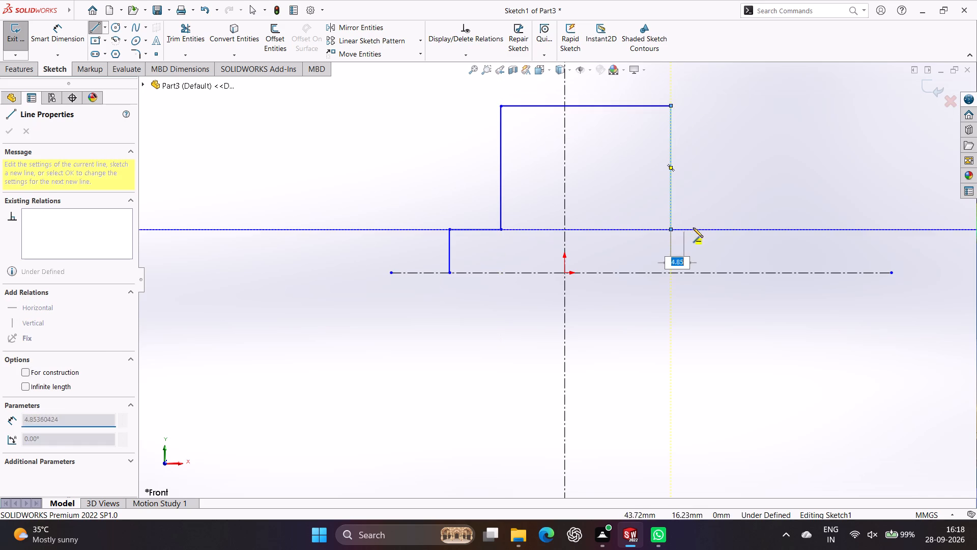
pyautogui.click(711, 229)
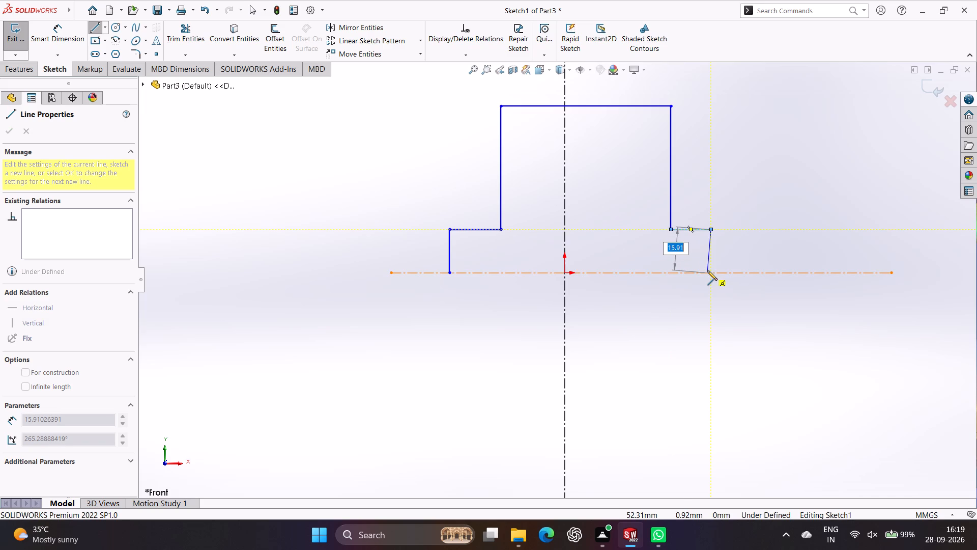
pyautogui.click(711, 270)
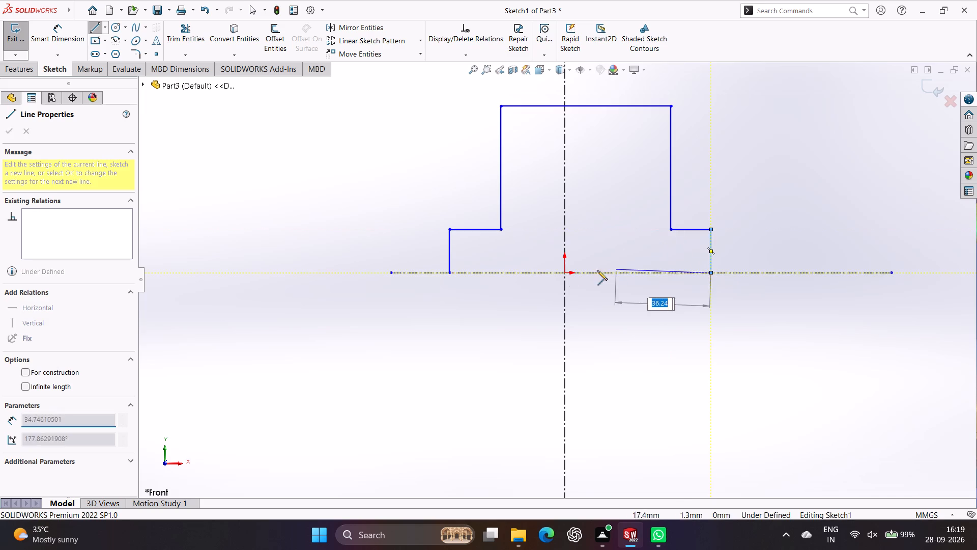
pyautogui.click(451, 272)
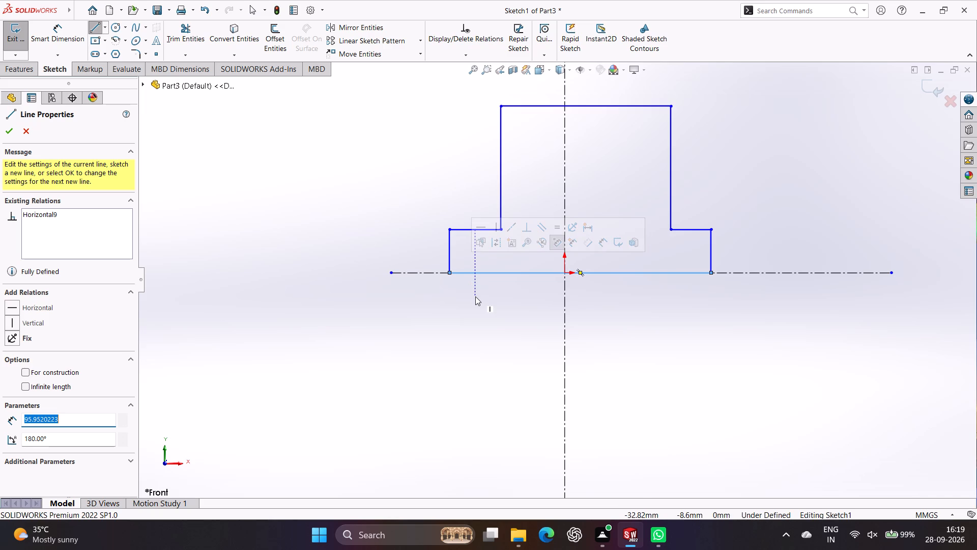
pyautogui.press('Escape')
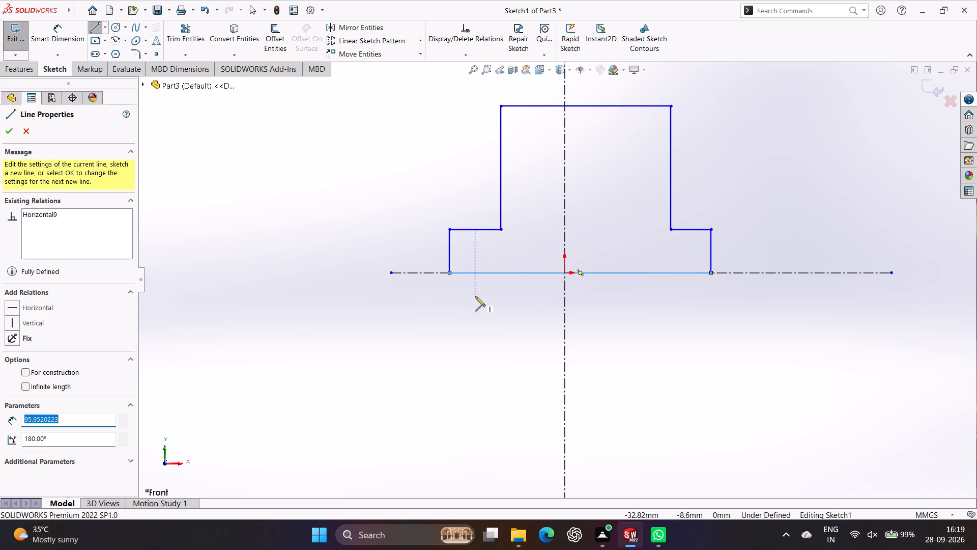
pyautogui.scroll(1, 557, 271)
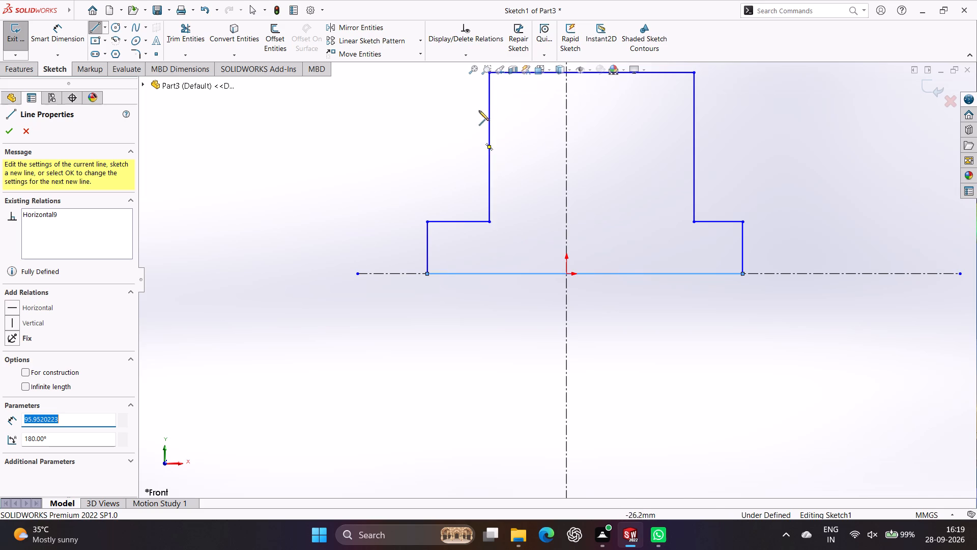
pyautogui.click(490, 178)
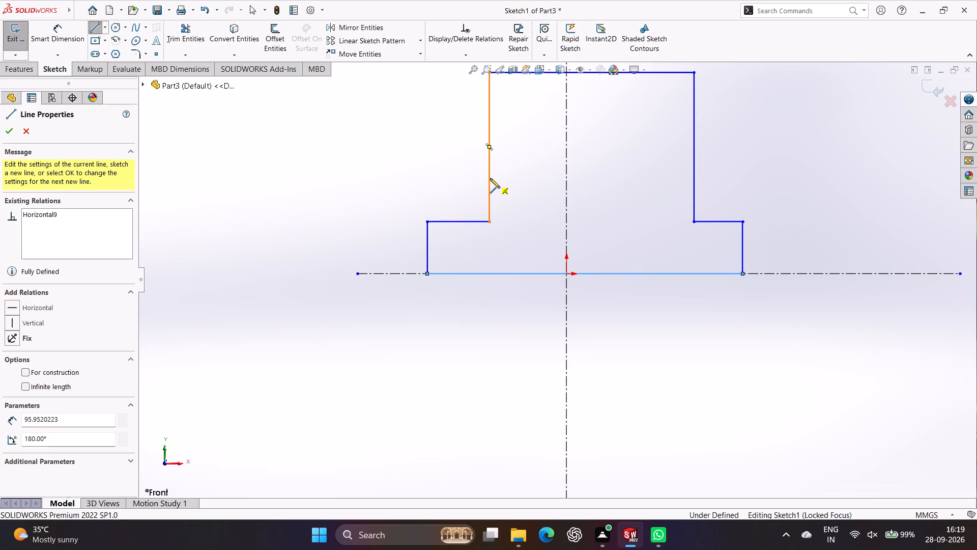
pyautogui.press('Escape')
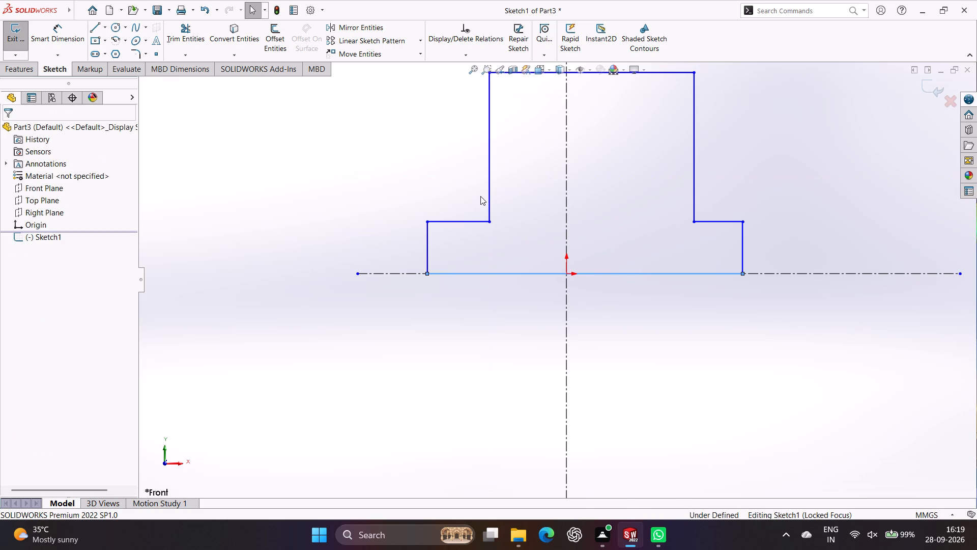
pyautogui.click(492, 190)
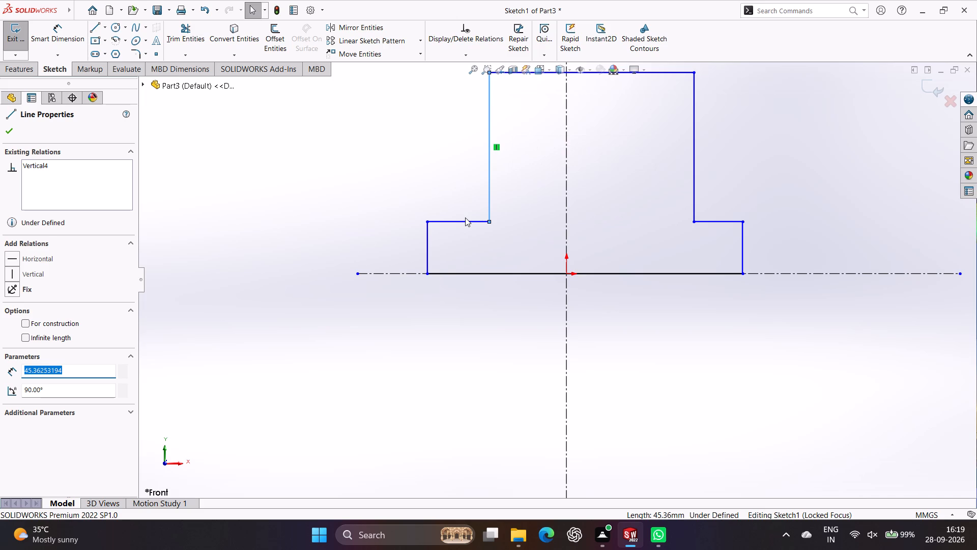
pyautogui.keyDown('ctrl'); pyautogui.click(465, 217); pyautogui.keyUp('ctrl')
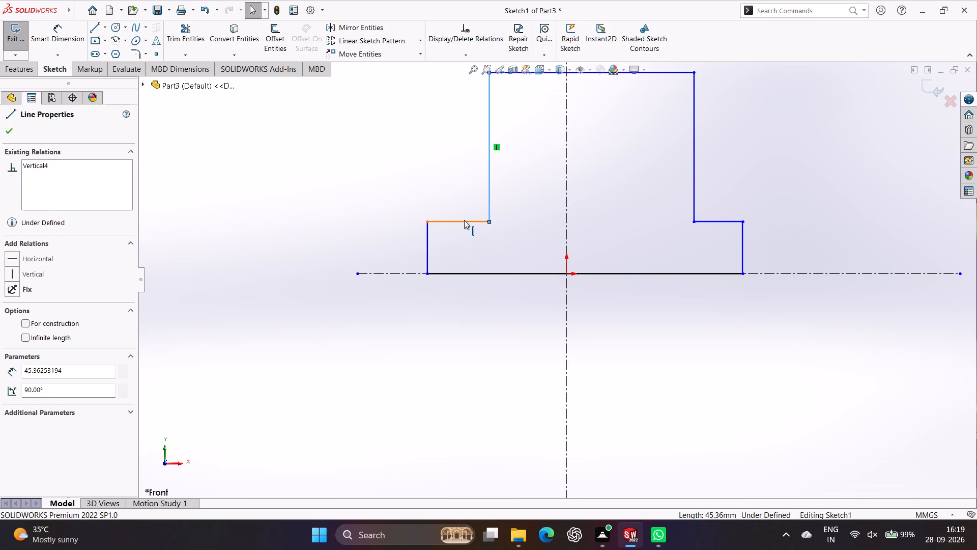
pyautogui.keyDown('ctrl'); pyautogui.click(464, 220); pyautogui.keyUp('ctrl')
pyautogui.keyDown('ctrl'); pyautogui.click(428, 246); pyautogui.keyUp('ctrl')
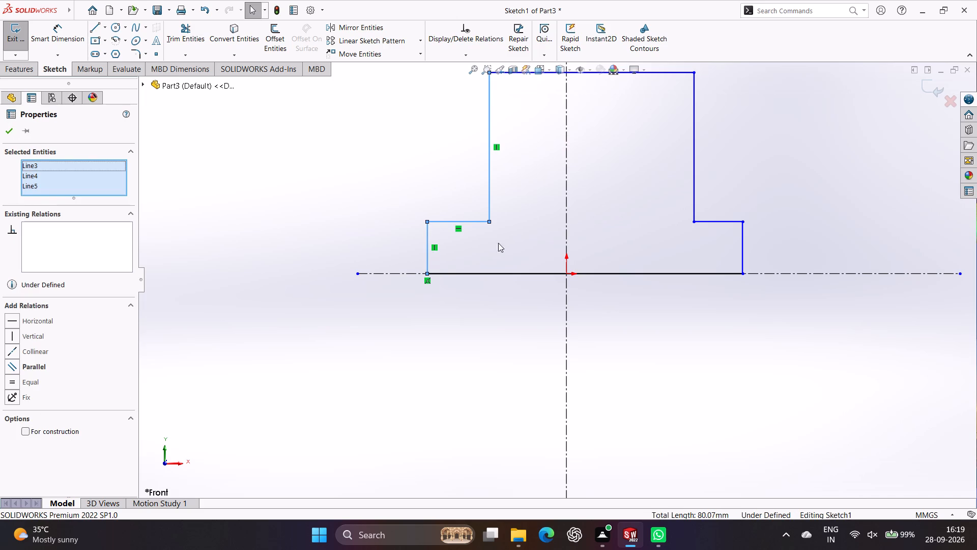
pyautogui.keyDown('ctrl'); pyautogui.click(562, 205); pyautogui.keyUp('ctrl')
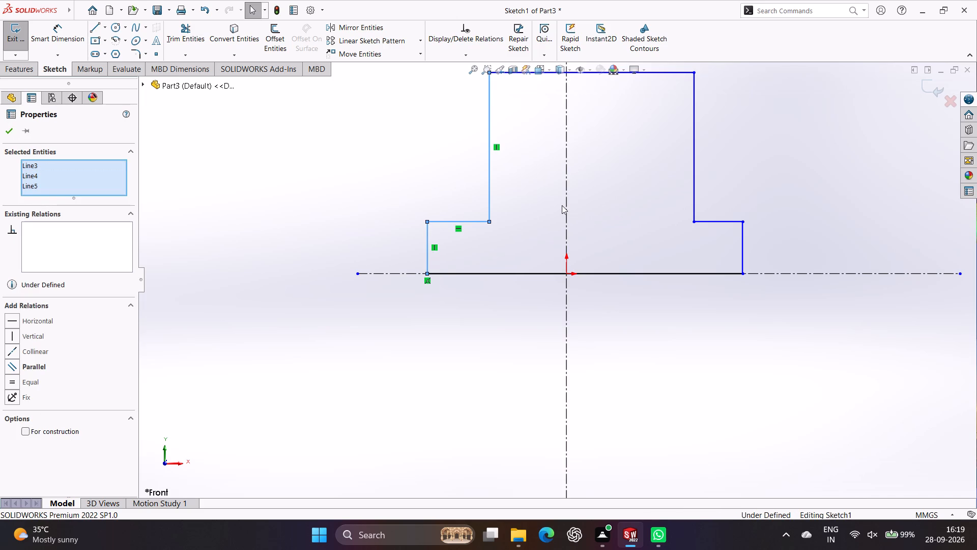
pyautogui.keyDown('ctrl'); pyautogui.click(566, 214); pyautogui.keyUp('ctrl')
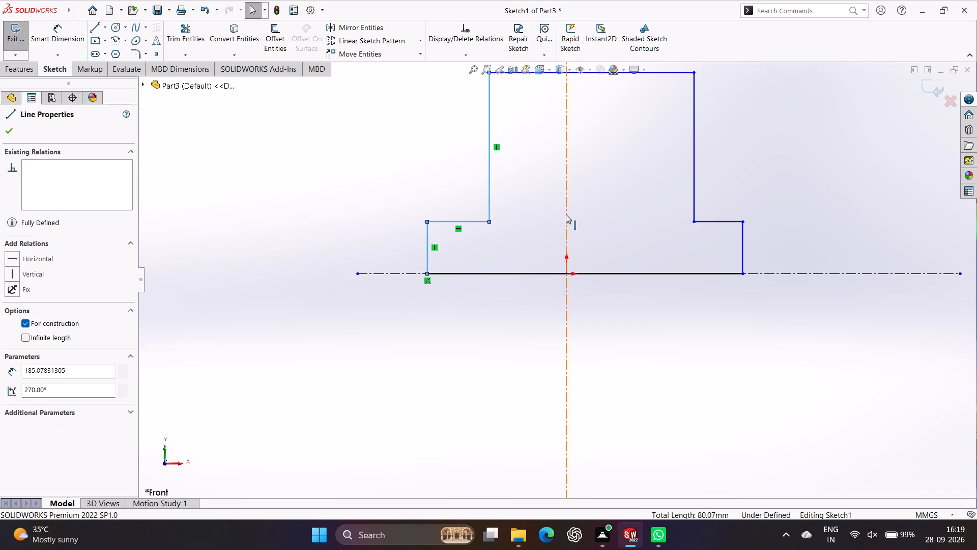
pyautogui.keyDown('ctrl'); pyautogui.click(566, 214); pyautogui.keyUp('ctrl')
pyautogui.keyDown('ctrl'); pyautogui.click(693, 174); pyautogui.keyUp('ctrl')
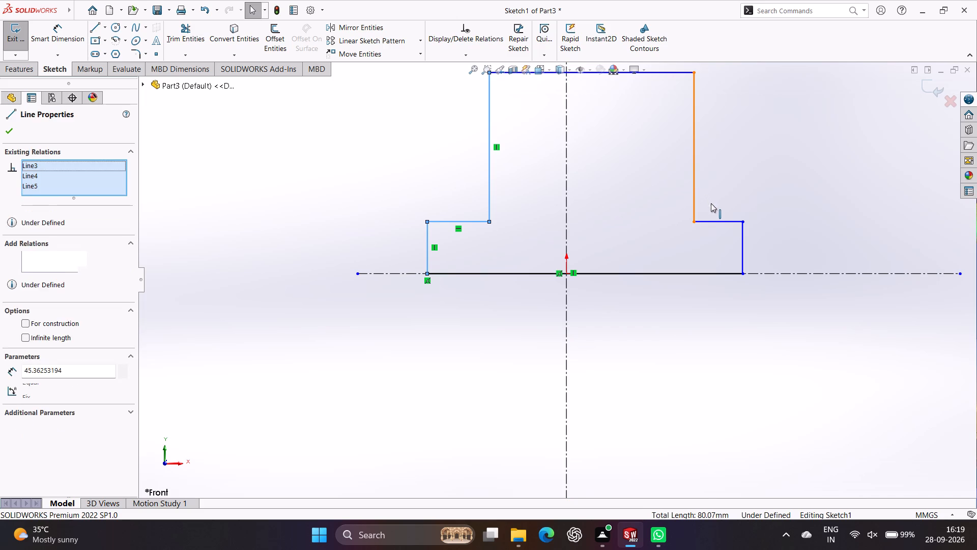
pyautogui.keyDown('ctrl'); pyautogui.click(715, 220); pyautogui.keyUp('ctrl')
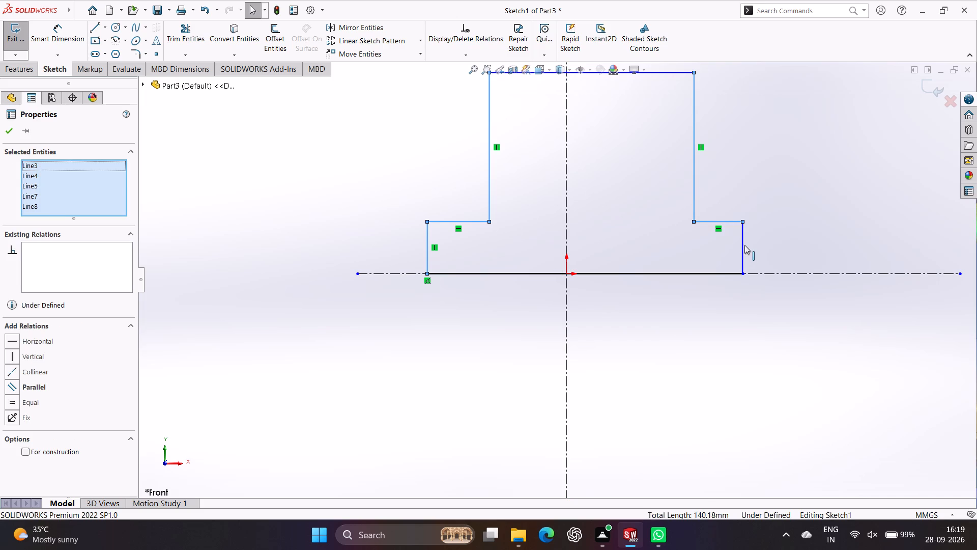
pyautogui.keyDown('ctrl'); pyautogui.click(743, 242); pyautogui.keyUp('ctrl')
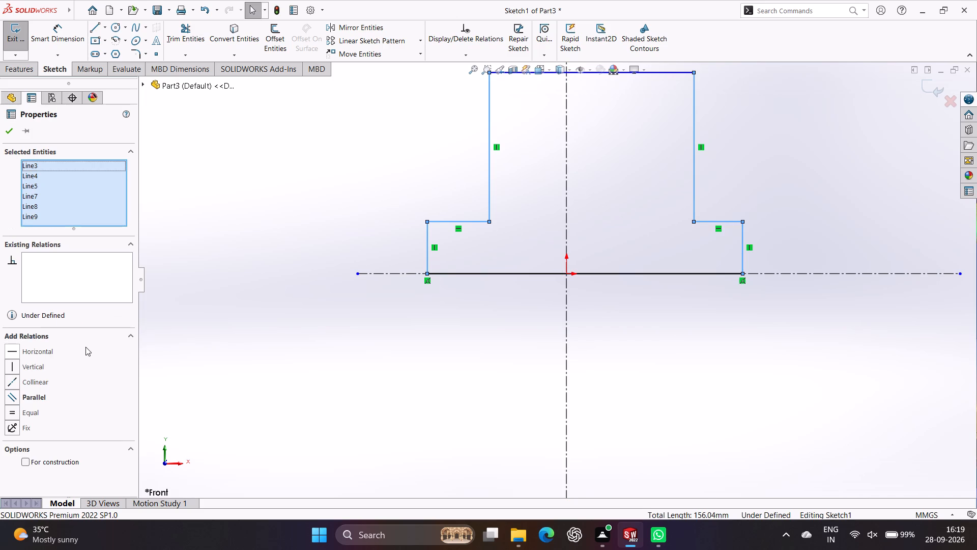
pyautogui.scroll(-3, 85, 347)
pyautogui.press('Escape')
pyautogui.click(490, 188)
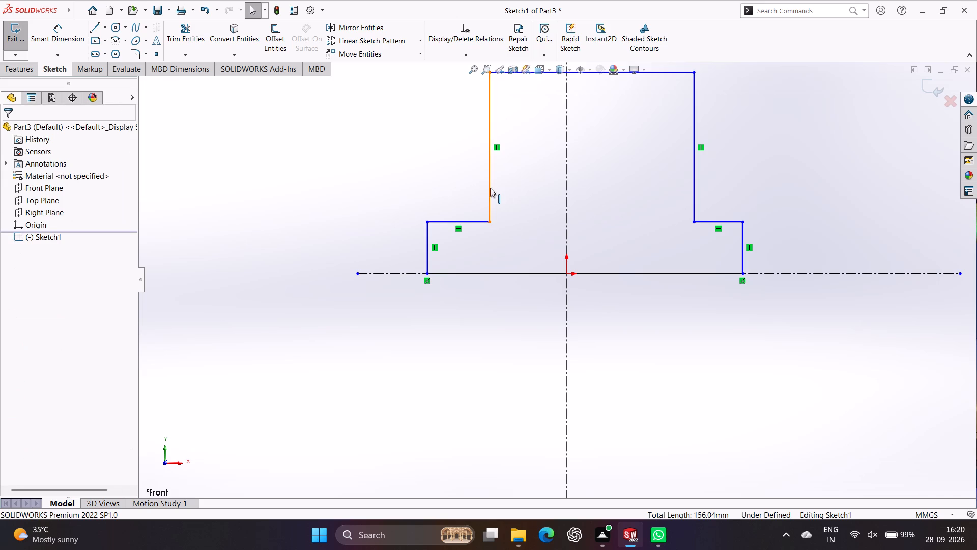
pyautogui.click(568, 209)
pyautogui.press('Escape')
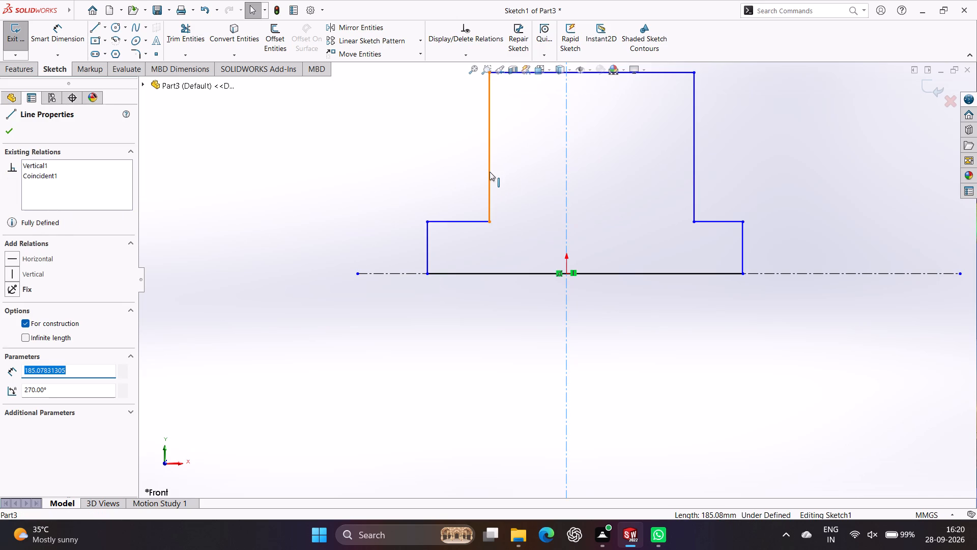
# Make the two vertical sides of the raised middle symmetric about the vertical centerline.
pyautogui.click(490, 172)
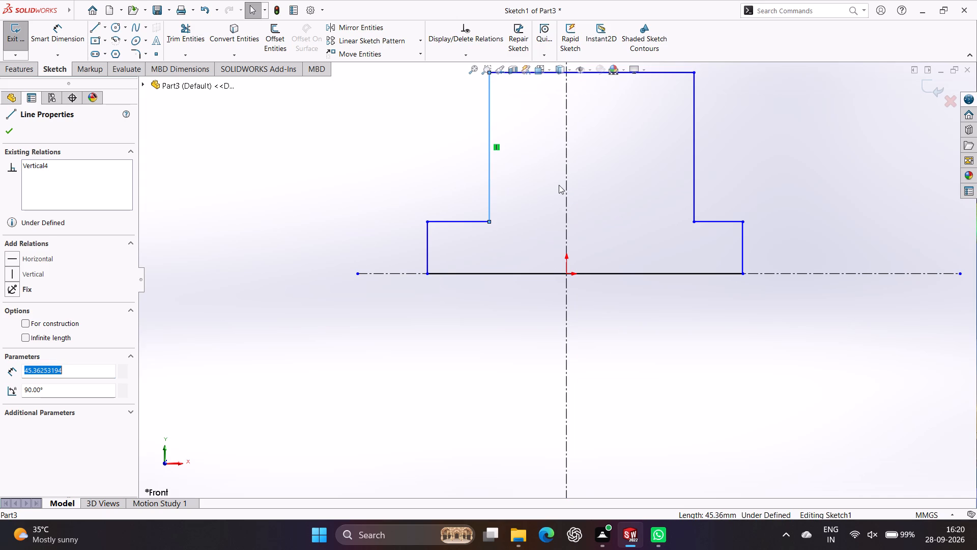
pyautogui.keyDown('ctrl'); pyautogui.click(566, 186); pyautogui.keyUp('ctrl')
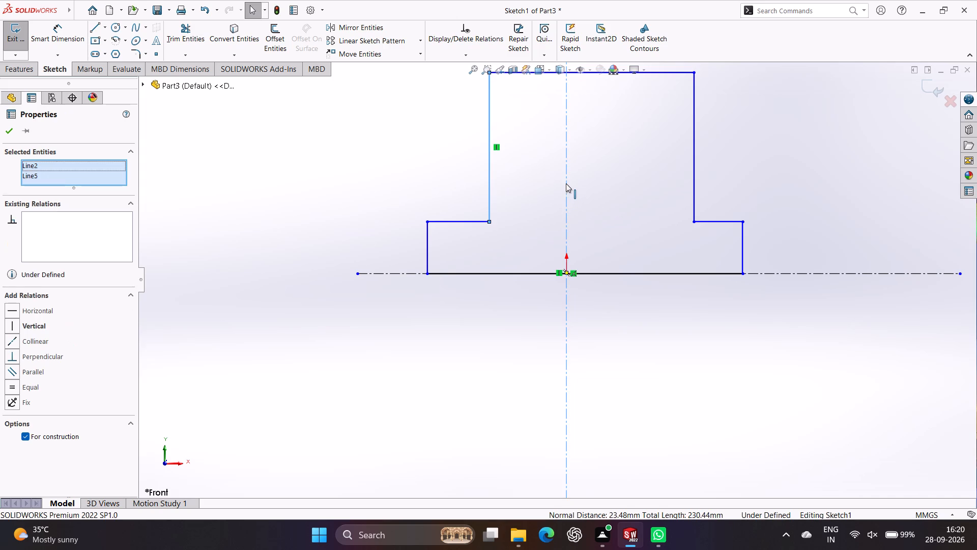
pyautogui.keyDown('ctrl'); pyautogui.click(694, 197); pyautogui.keyUp('ctrl')
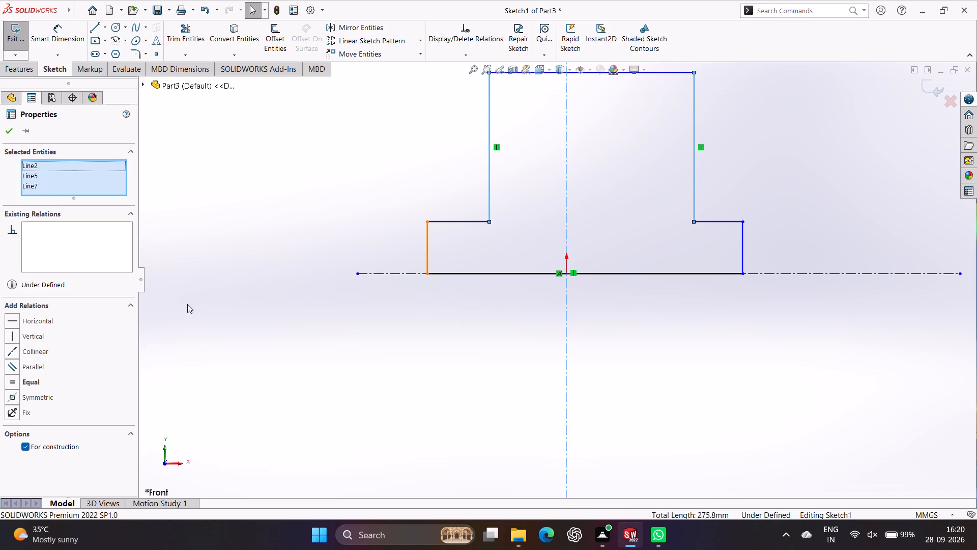
pyautogui.click(41, 400)
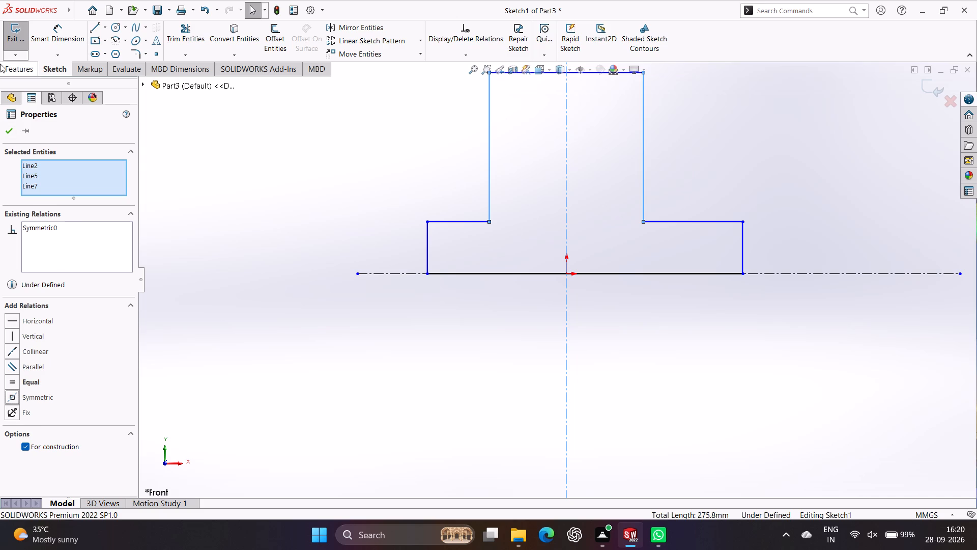
pyautogui.click(12, 136)
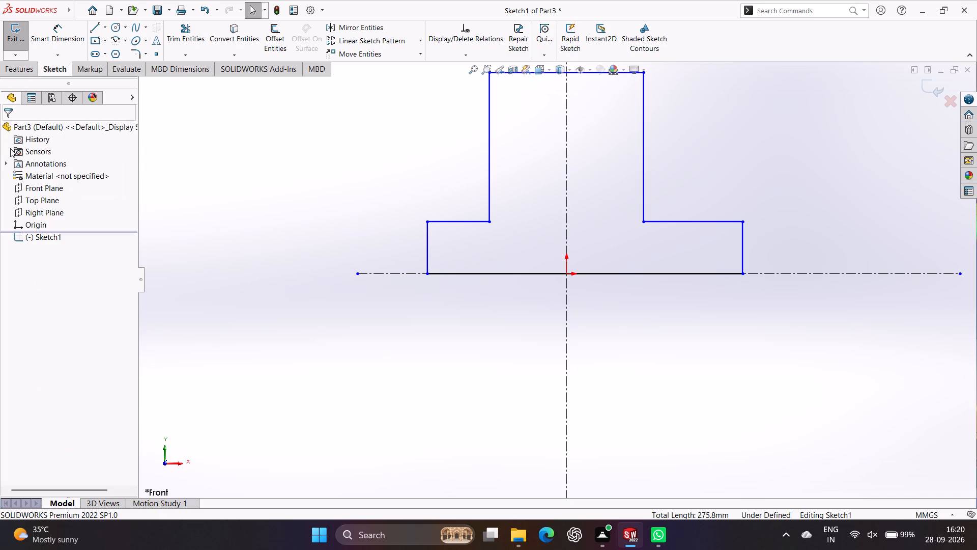
# Dimension the profile's bottom base line to 54 mm.
pyautogui.scroll(1, 1, 162)
pyautogui.scroll(-1, 104, 200)
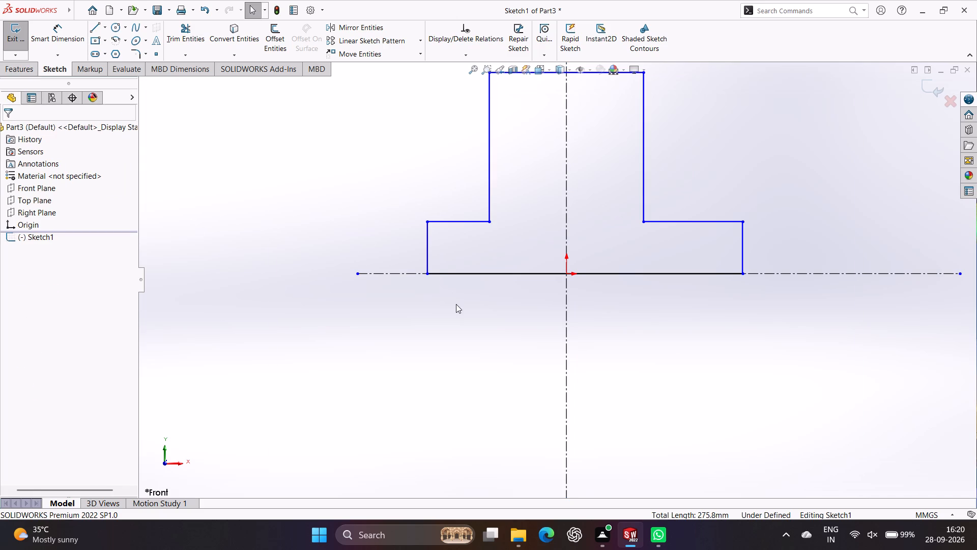
pyautogui.scroll(-1, 456, 304)
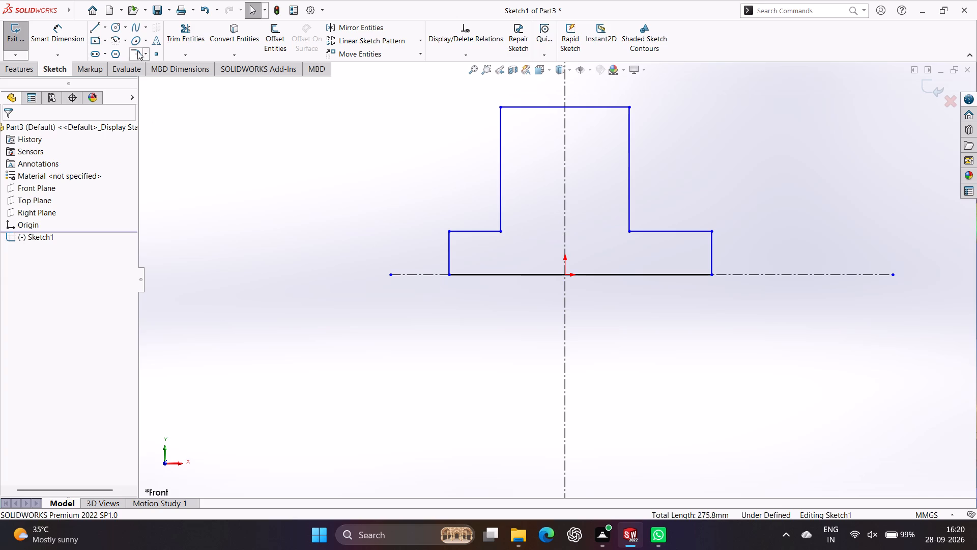
pyautogui.click(57, 35)
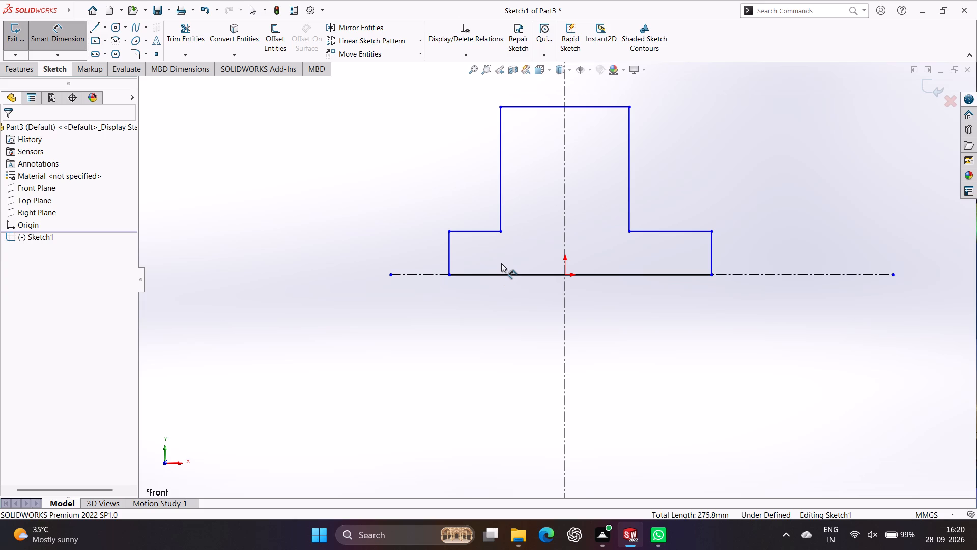
pyautogui.moveTo(507, 272); pyautogui.dragTo(518, 207)
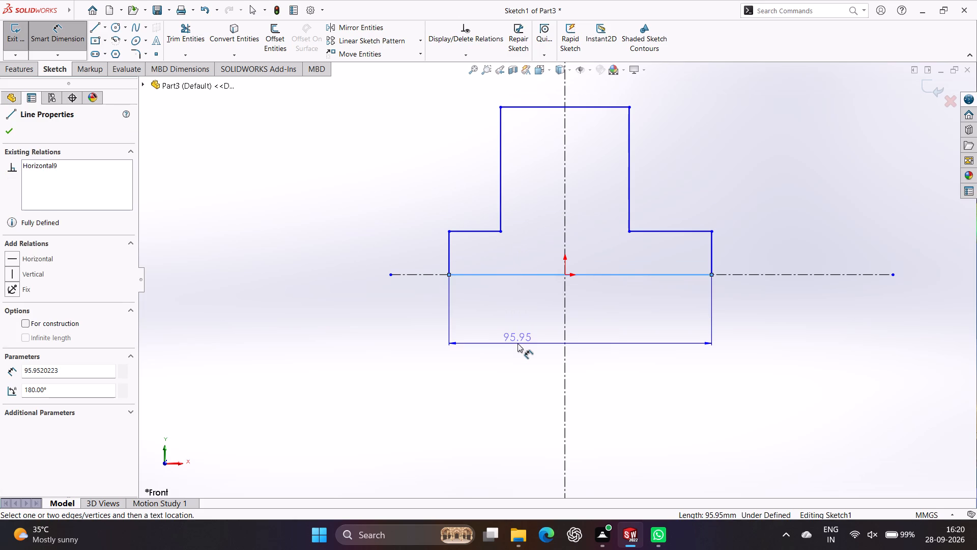
pyautogui.click(517, 343)
pyautogui.write('54')
pyautogui.press('Return')
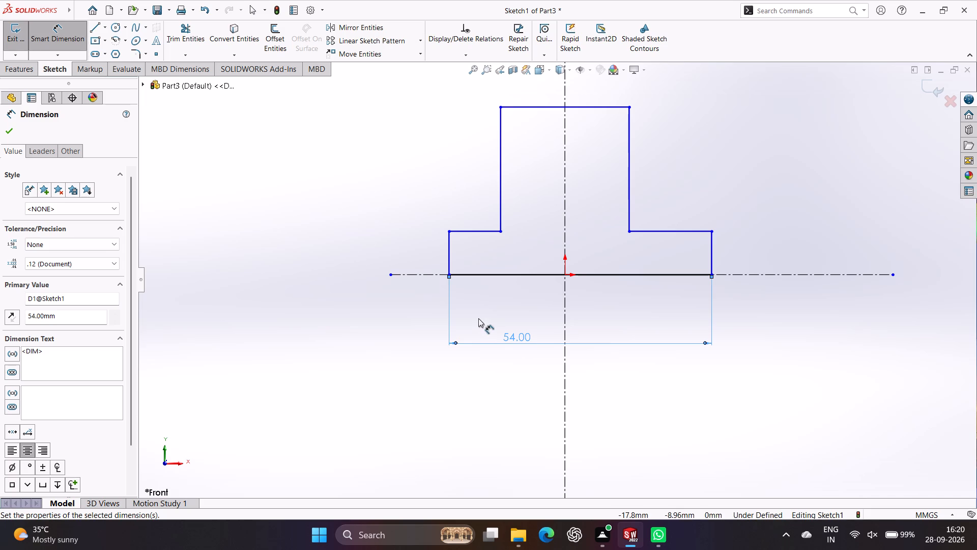
# Dimension the short vertical side at the base's left end to 15 mm.
pyautogui.click(447, 252)
pyautogui.click(421, 253)
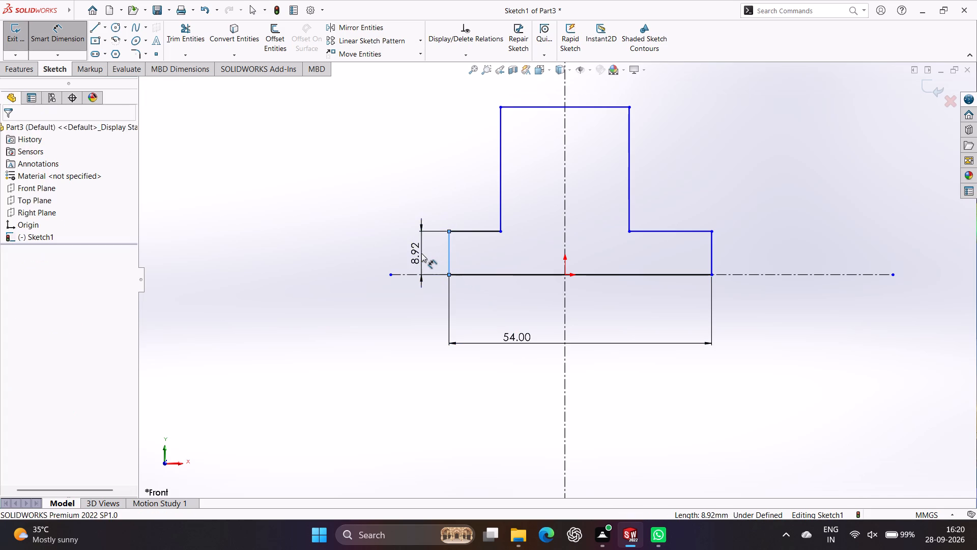
pyautogui.write('15')
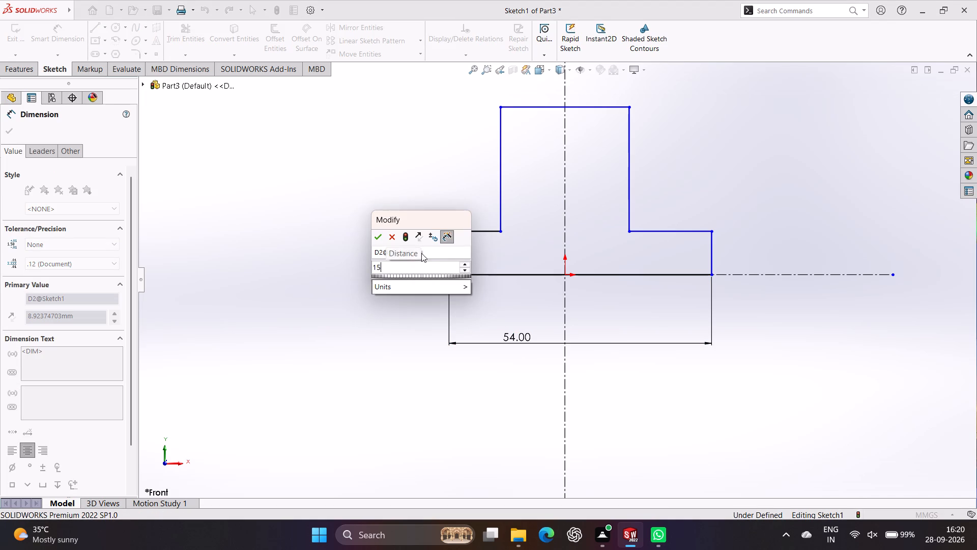
pyautogui.press('Return')
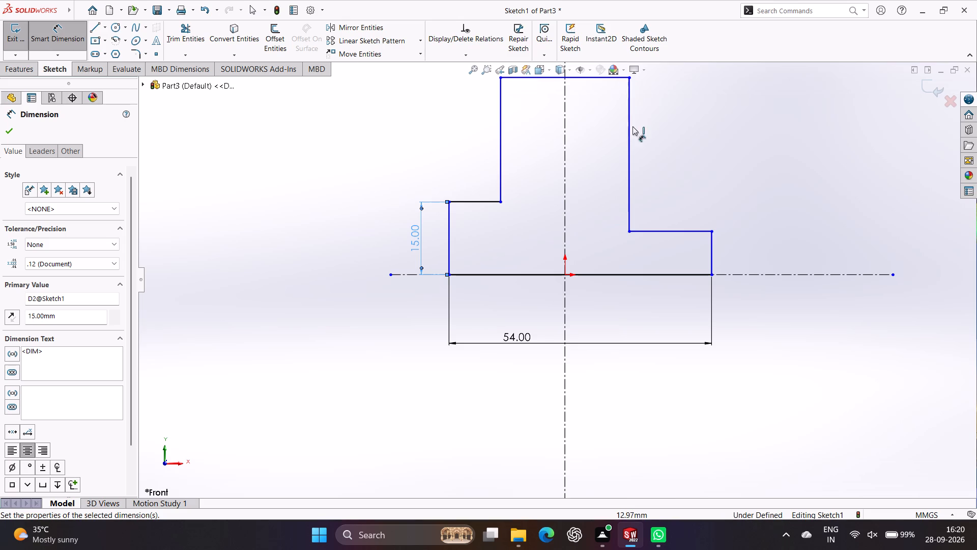
# Dimension the overall height from the base's lower right corner to the raised middle's upper right corner as 50 mm.
pyautogui.click(712, 273)
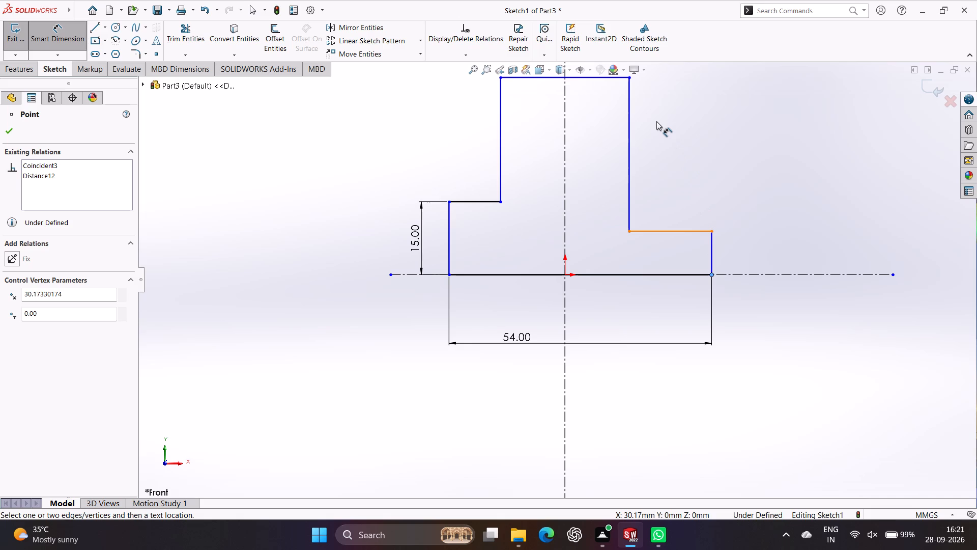
pyautogui.keyDown('ctrl'); pyautogui.moveTo(656, 121); pyautogui.dragTo(652, 184, button='middle'); pyautogui.keyUp('ctrl')
pyautogui.keyDown('ctrl'); pyautogui.scroll(-1, 651, 184); pyautogui.keyUp('ctrl')
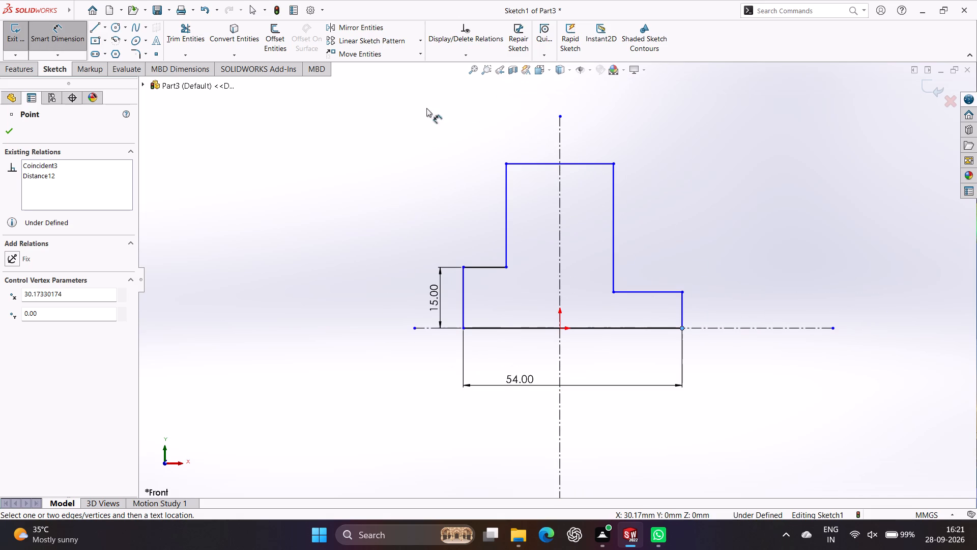
pyautogui.click(59, 36)
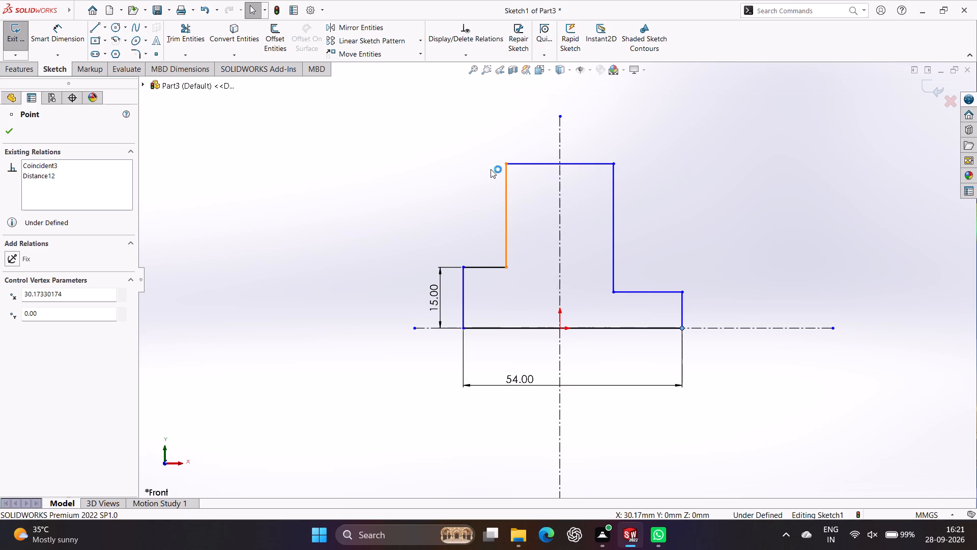
pyautogui.click(7, 138)
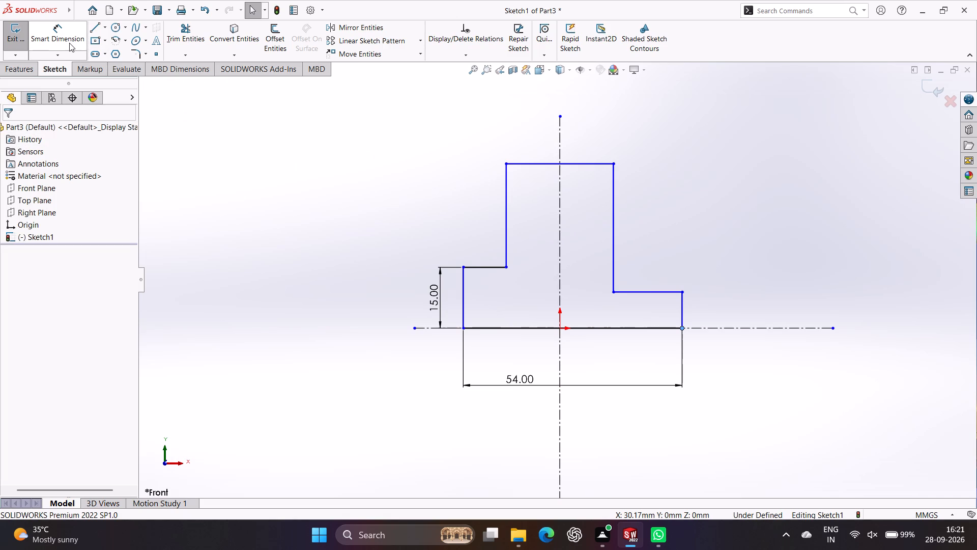
pyautogui.click(69, 43)
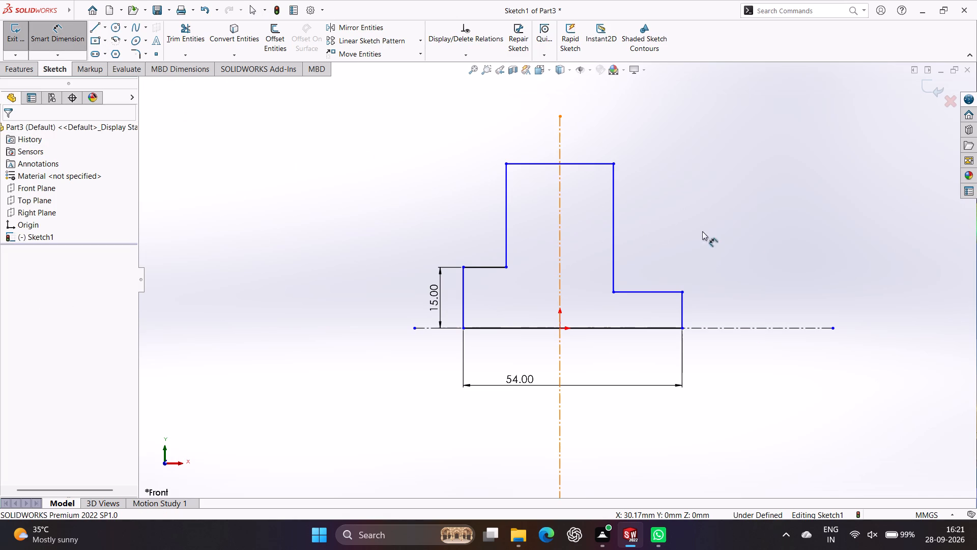
pyautogui.click(611, 163)
pyautogui.click(680, 326)
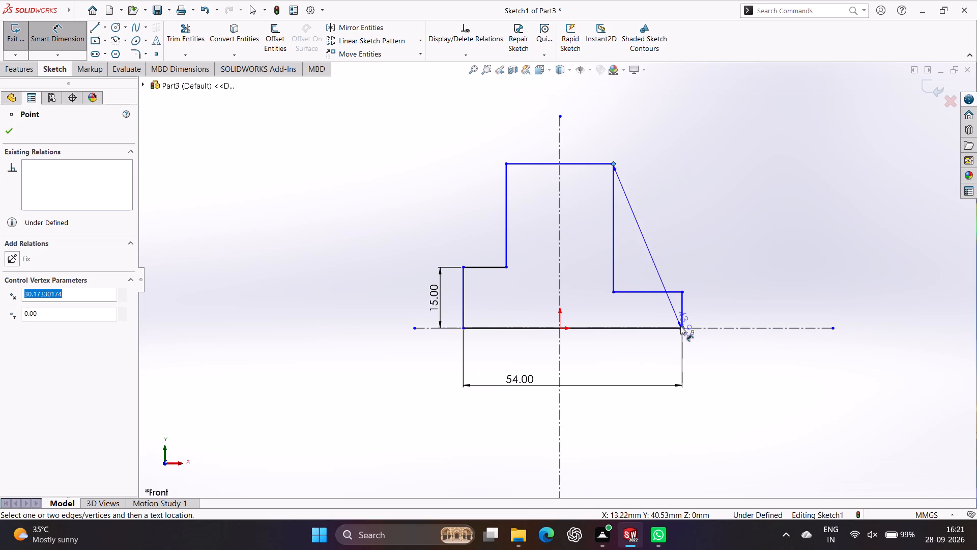
pyautogui.click(746, 302)
pyautogui.write('50')
pyautogui.press('Return')
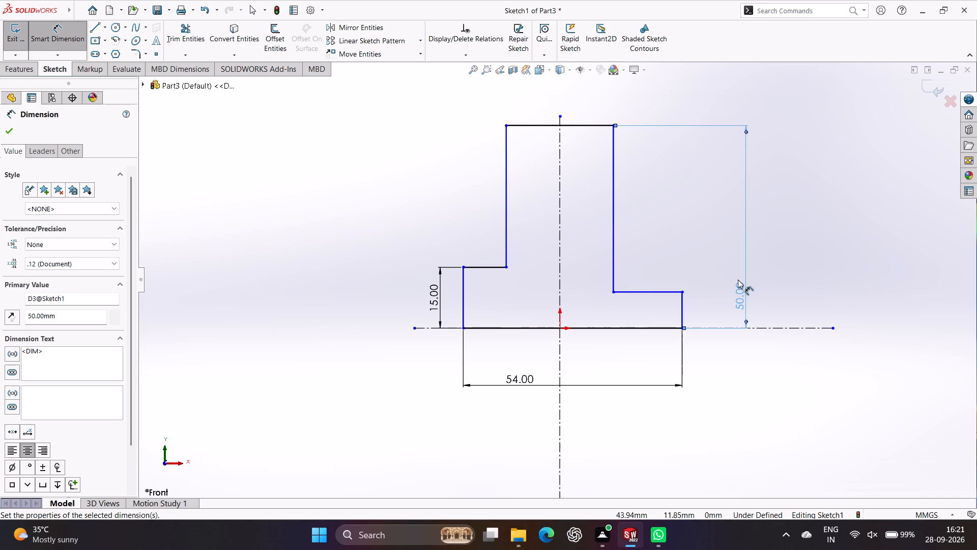
# Dimension the top edge of the raised middle to 40 mm and finish dimensioning.
pyautogui.click(591, 125)
pyautogui.click(587, 102)
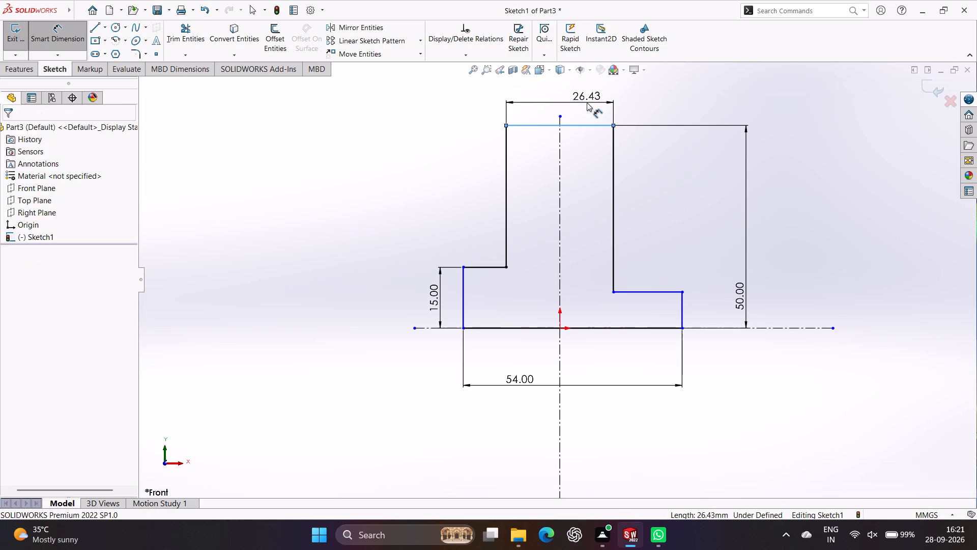
pyautogui.write('40')
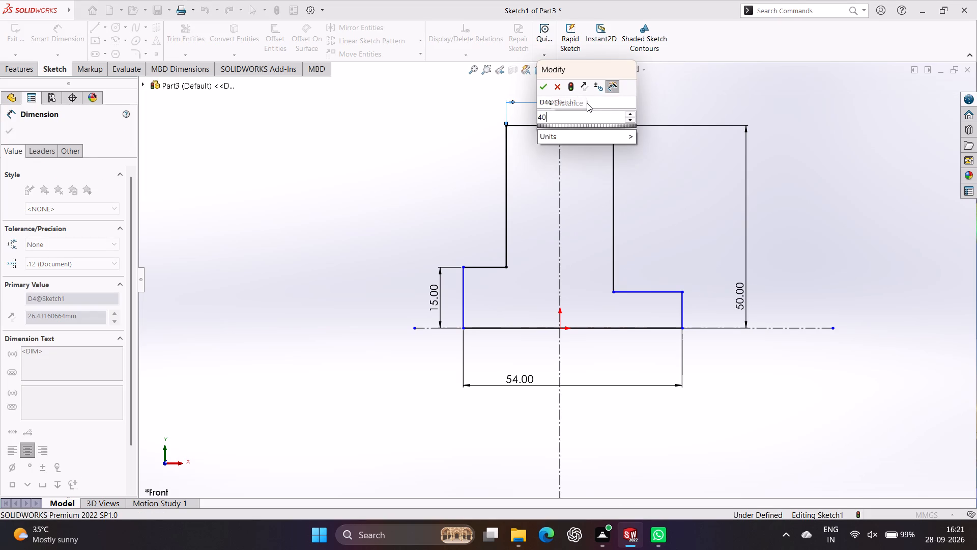
pyautogui.press('Return')
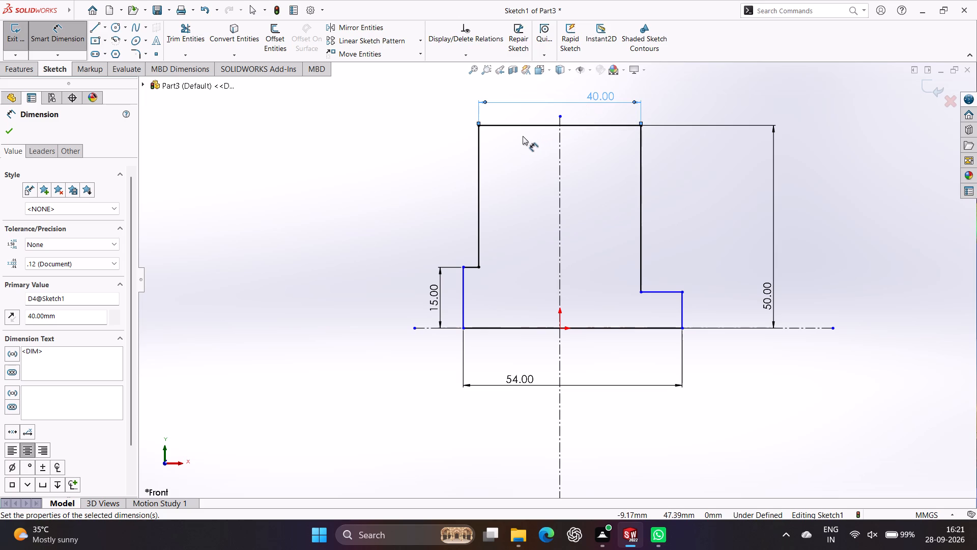
pyautogui.click(12, 134)
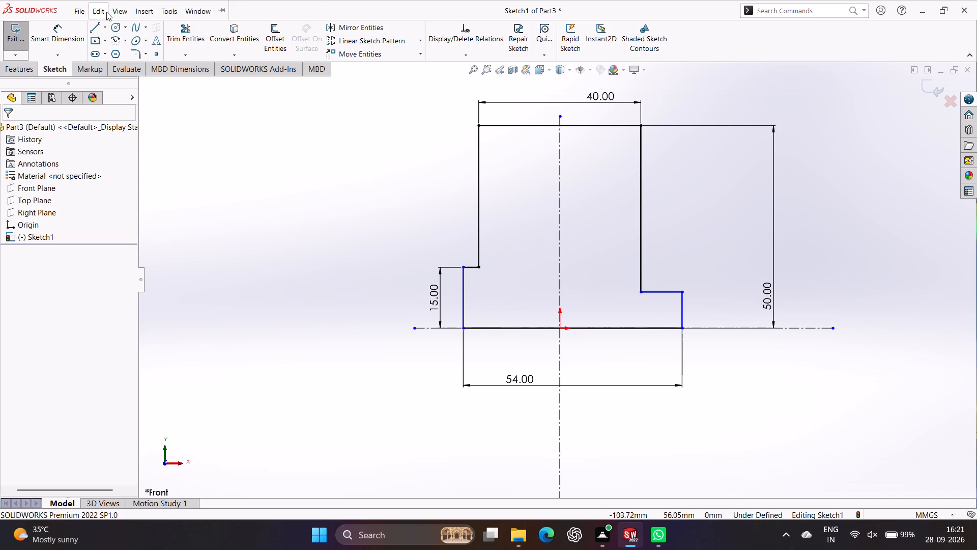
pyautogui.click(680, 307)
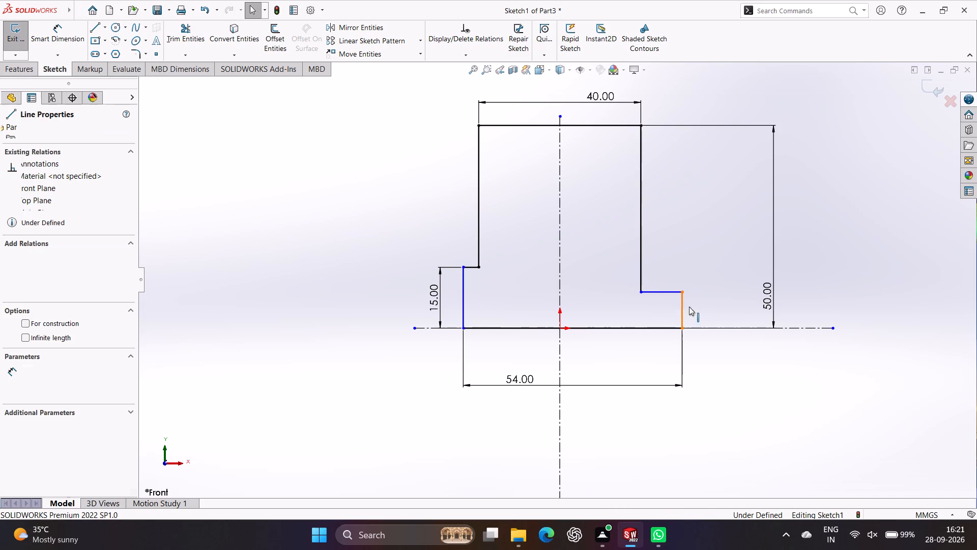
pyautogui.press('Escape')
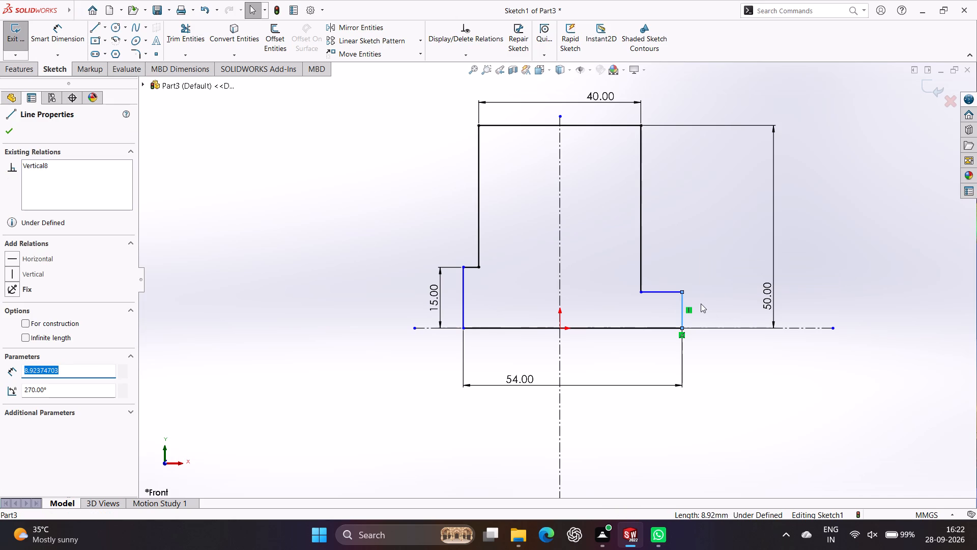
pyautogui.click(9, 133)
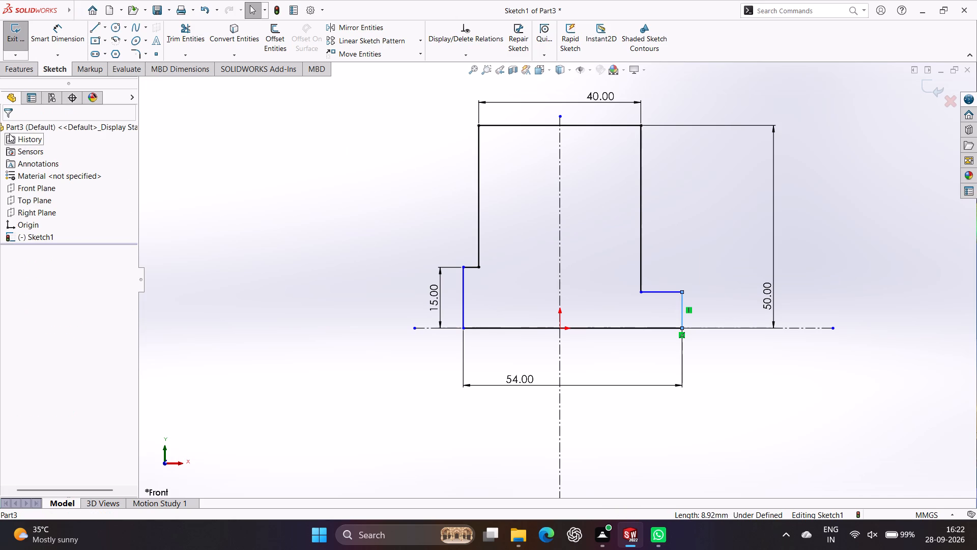
# Dimension the short vertical side at the base's right end to 15 mm and finish dimensioning.
pyautogui.click(61, 41)
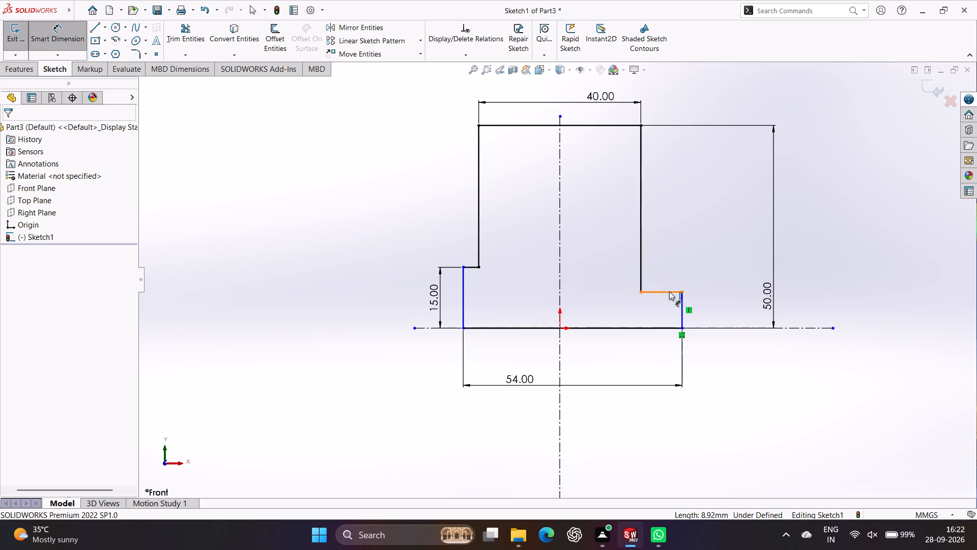
pyautogui.click(682, 300)
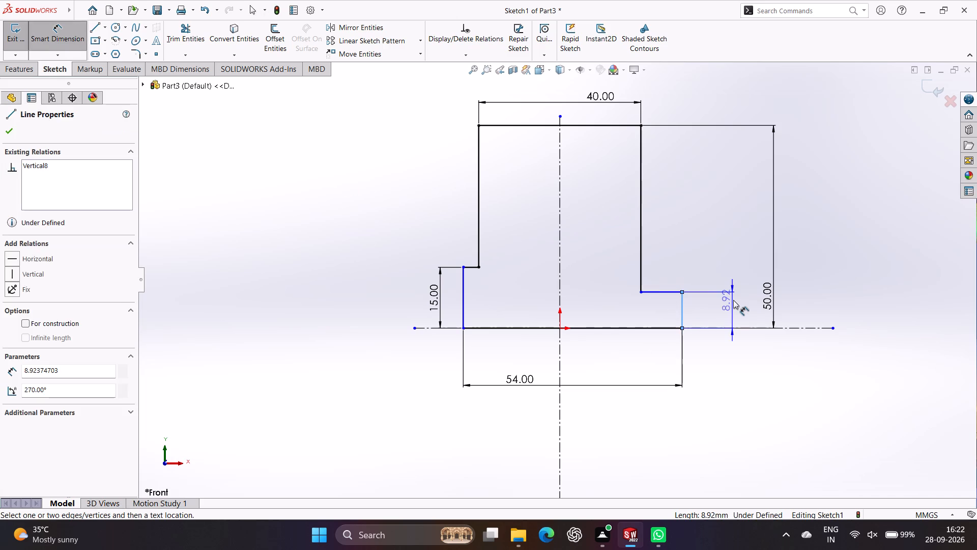
pyautogui.click(733, 300)
pyautogui.write('15')
pyautogui.press('Return')
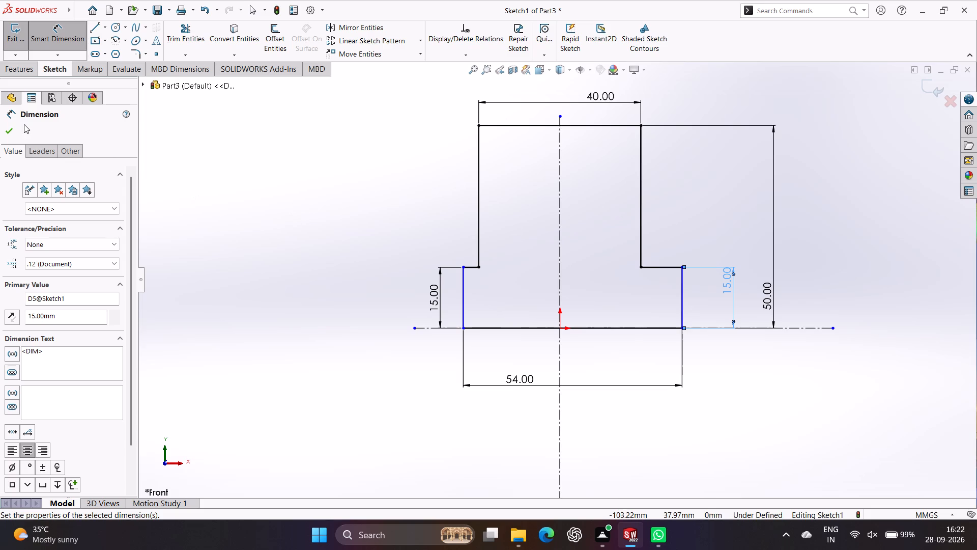
pyautogui.click(10, 132)
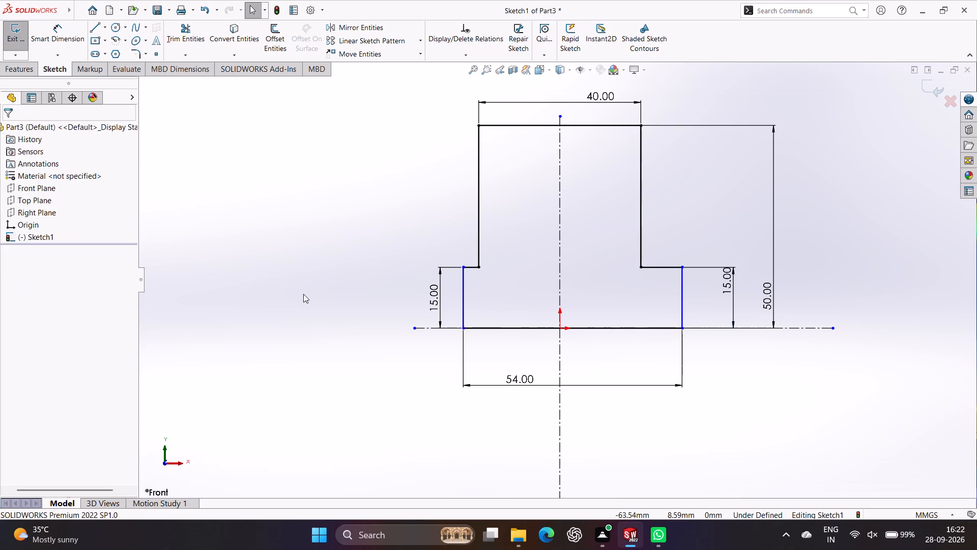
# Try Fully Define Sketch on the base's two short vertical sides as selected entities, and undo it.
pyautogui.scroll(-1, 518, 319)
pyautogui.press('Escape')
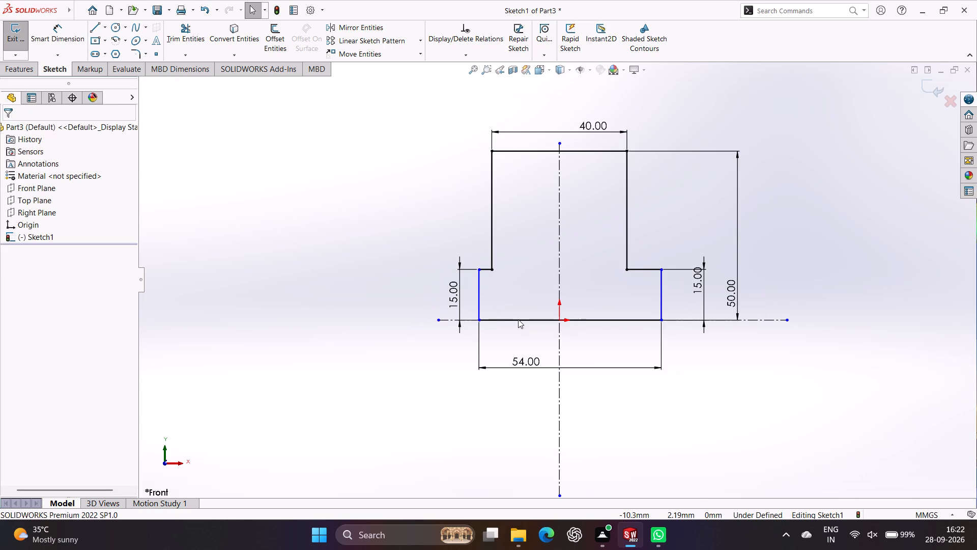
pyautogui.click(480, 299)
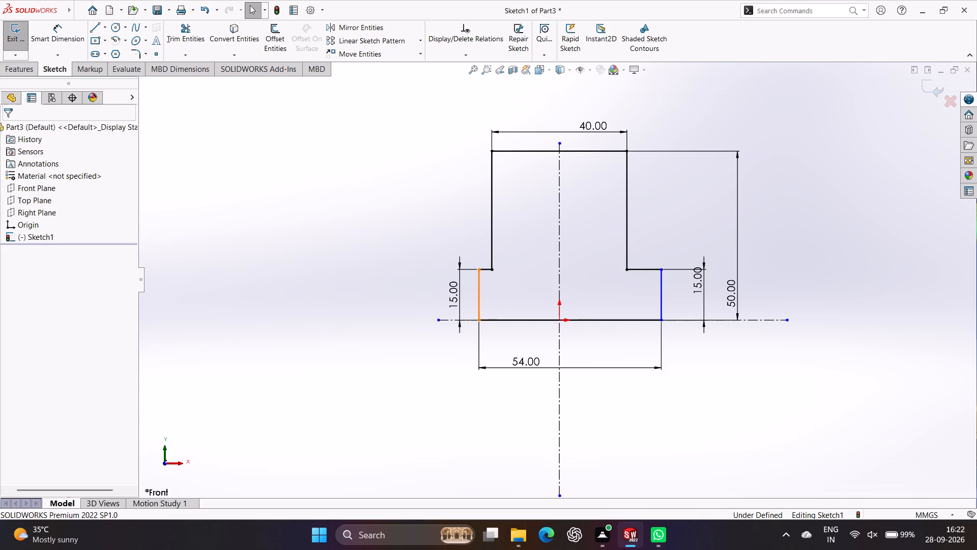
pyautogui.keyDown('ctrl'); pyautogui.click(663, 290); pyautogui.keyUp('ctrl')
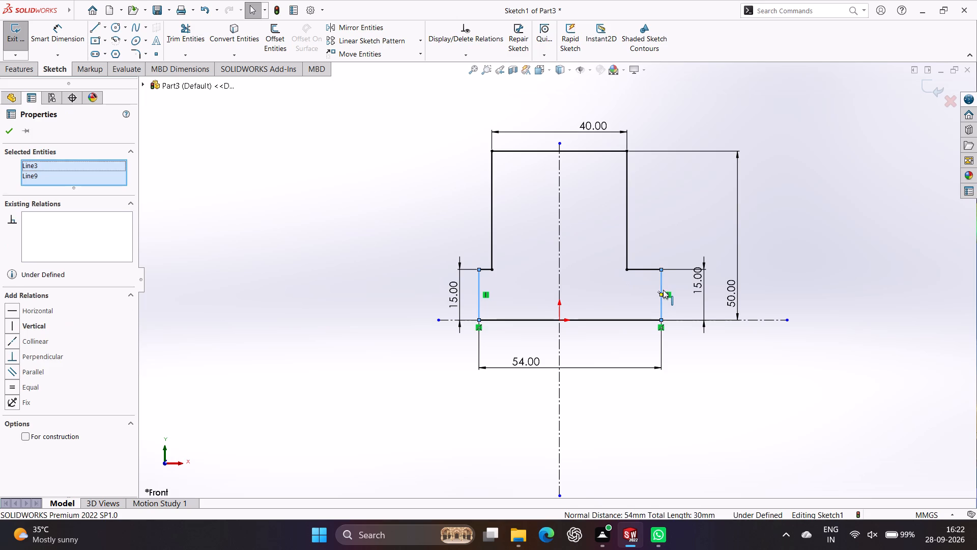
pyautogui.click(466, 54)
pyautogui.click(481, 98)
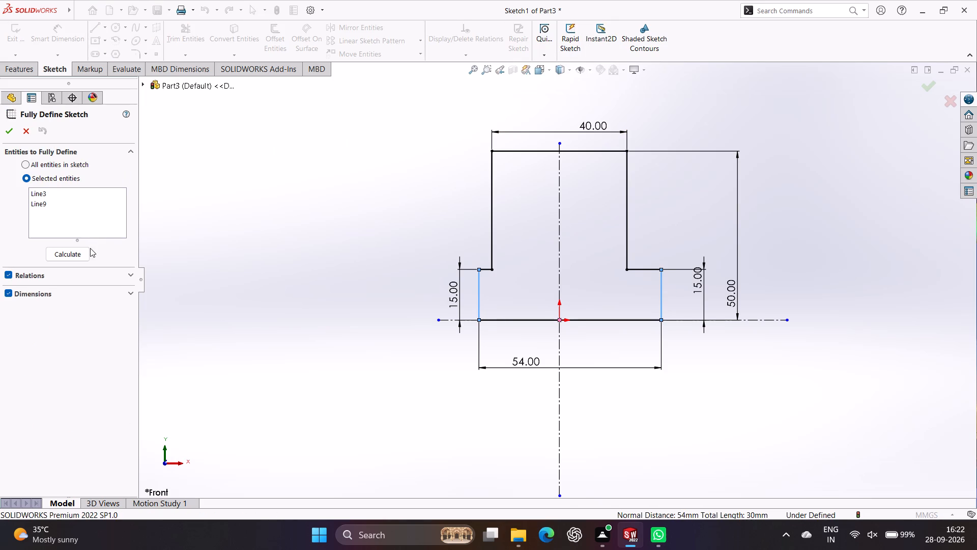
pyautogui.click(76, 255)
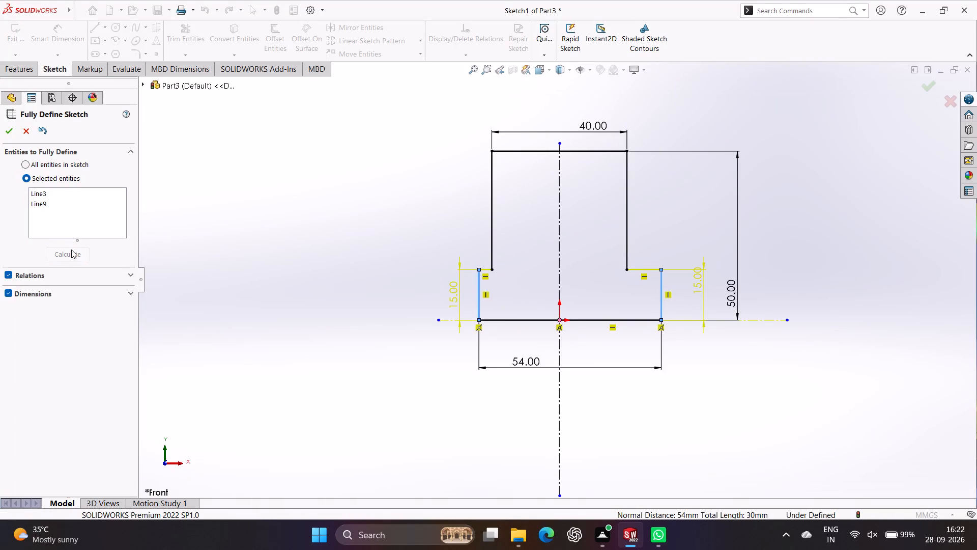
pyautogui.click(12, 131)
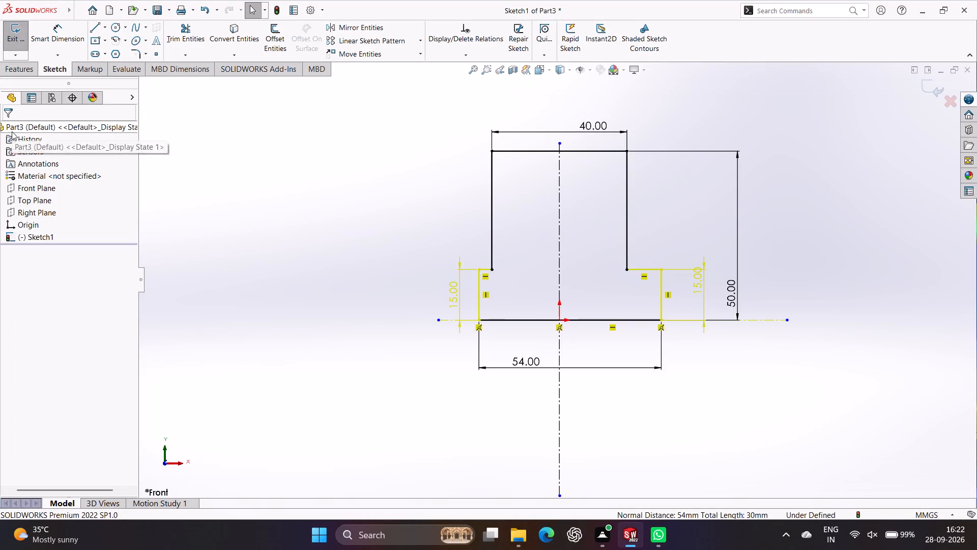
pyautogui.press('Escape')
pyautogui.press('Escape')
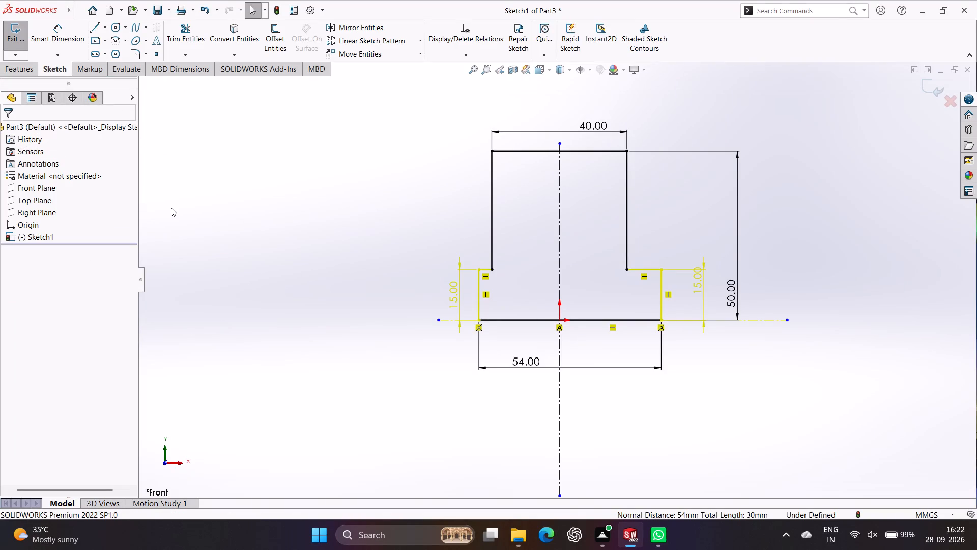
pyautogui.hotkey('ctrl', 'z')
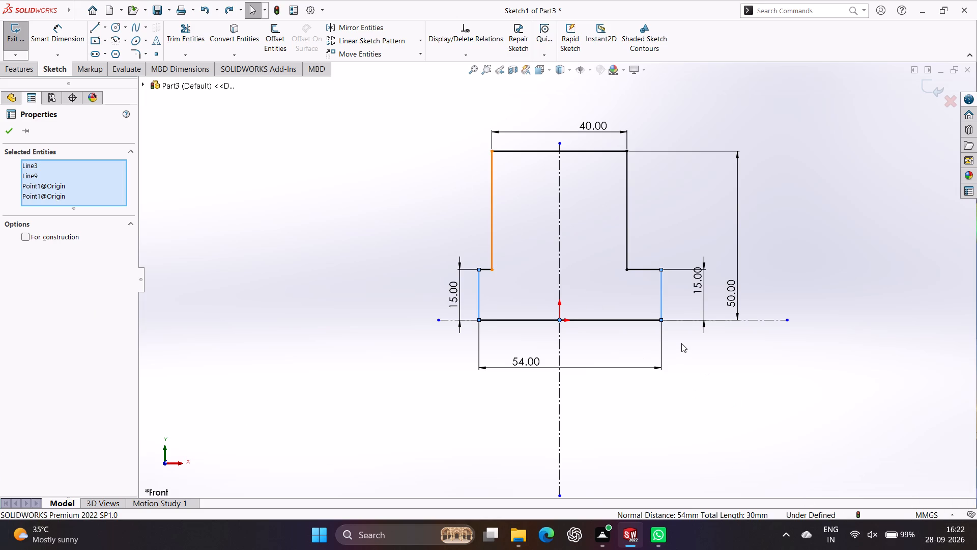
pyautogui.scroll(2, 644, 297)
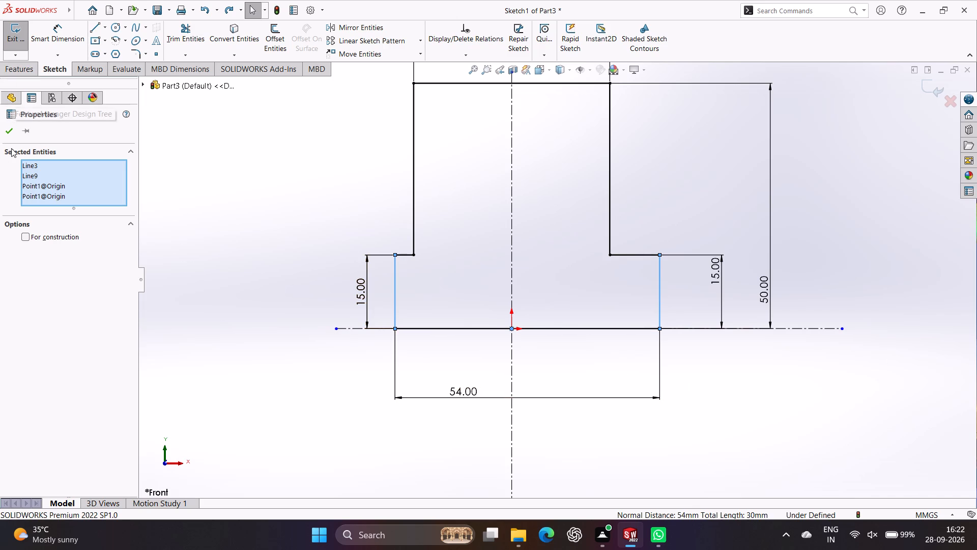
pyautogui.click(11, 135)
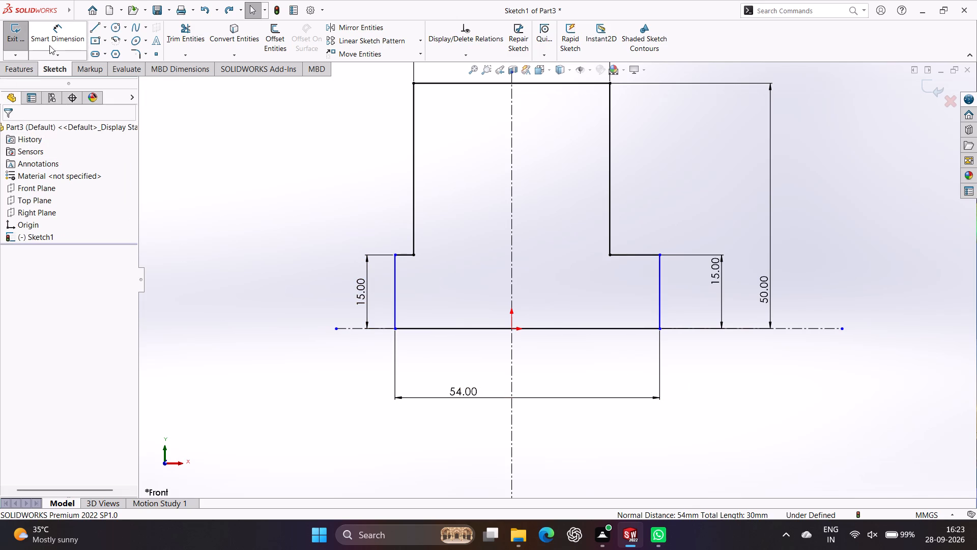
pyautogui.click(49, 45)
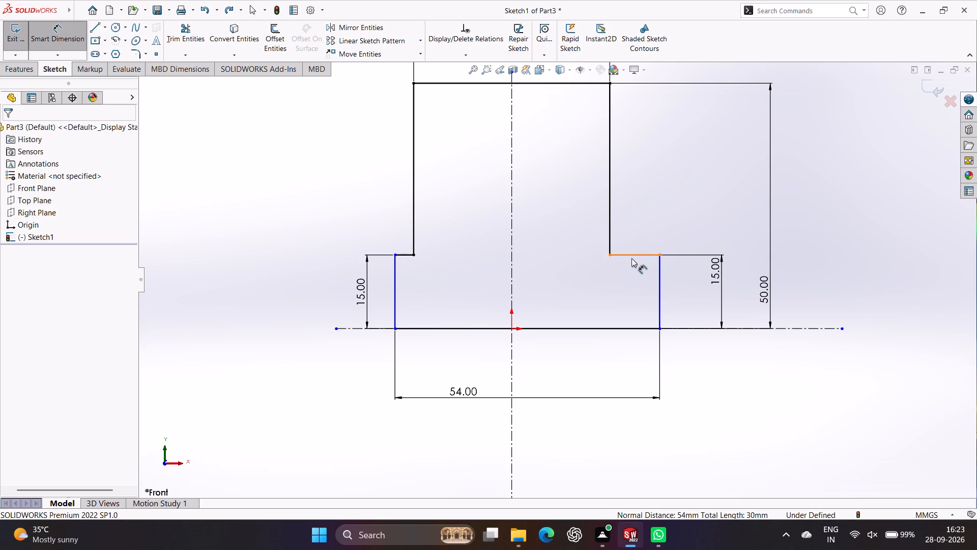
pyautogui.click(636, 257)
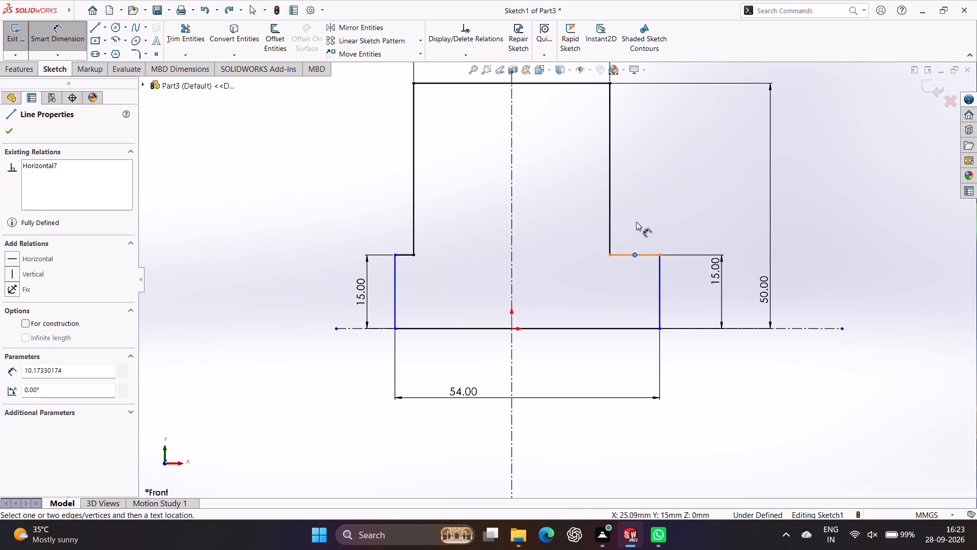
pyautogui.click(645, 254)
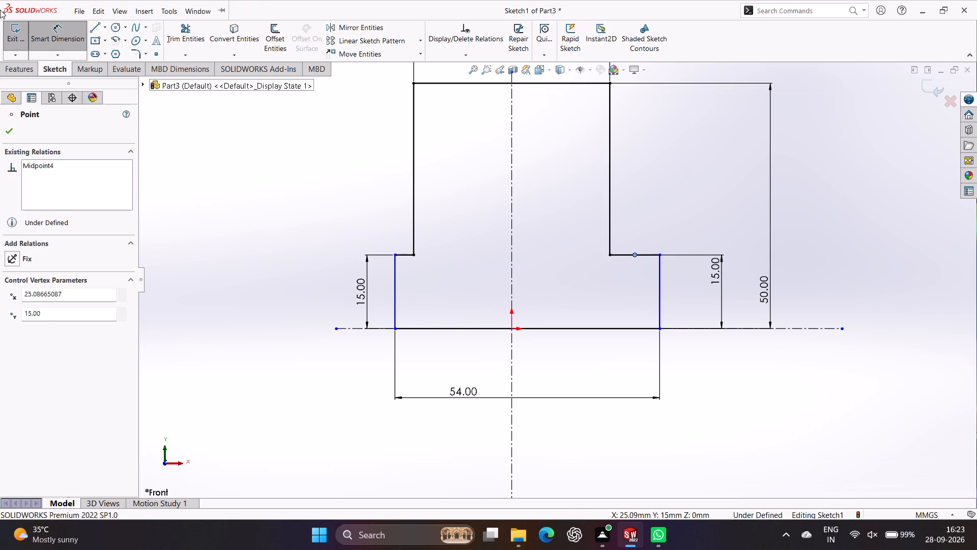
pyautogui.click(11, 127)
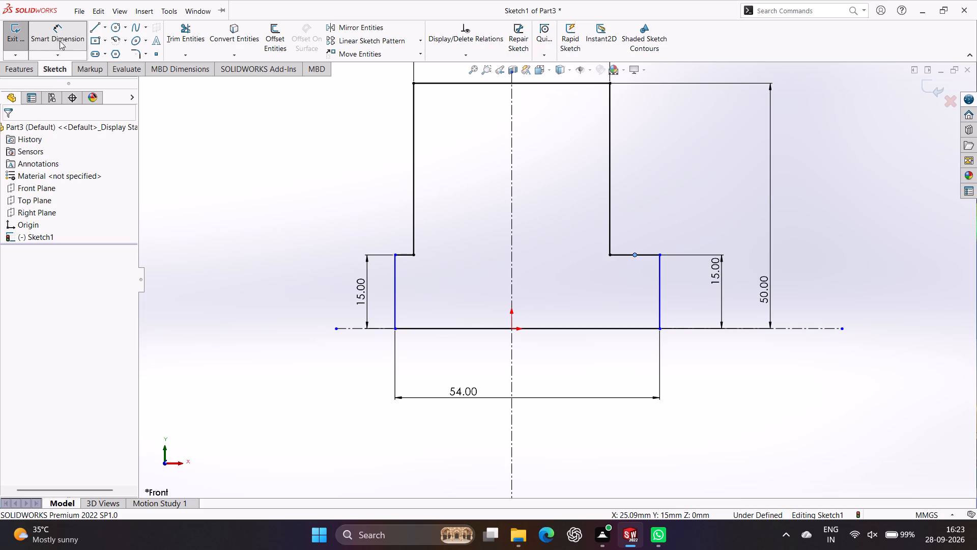
# Dimension the horizontal ledge on the right side of the raised middle to 7 mm and finish dimensioning.
pyautogui.click(60, 34)
pyautogui.click(55, 36)
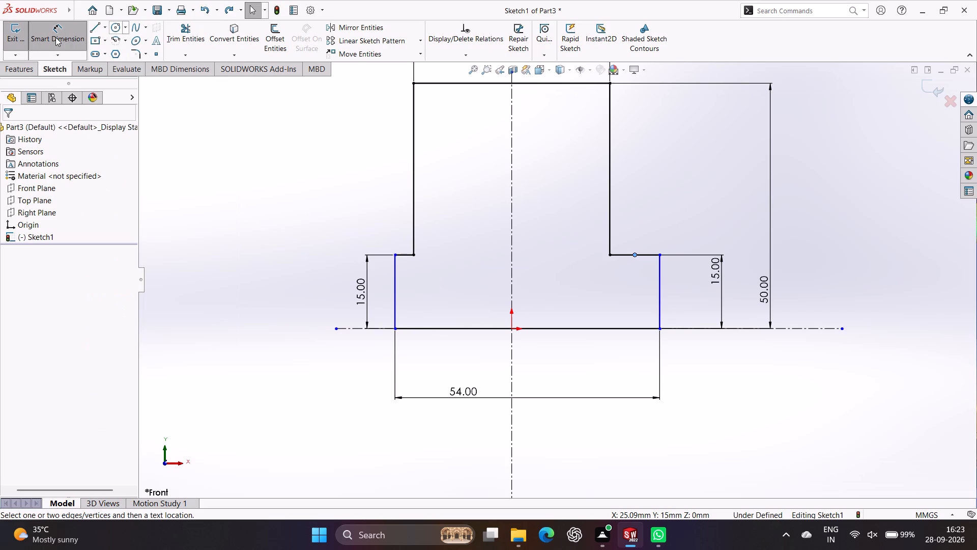
pyautogui.click(641, 255)
pyautogui.click(639, 215)
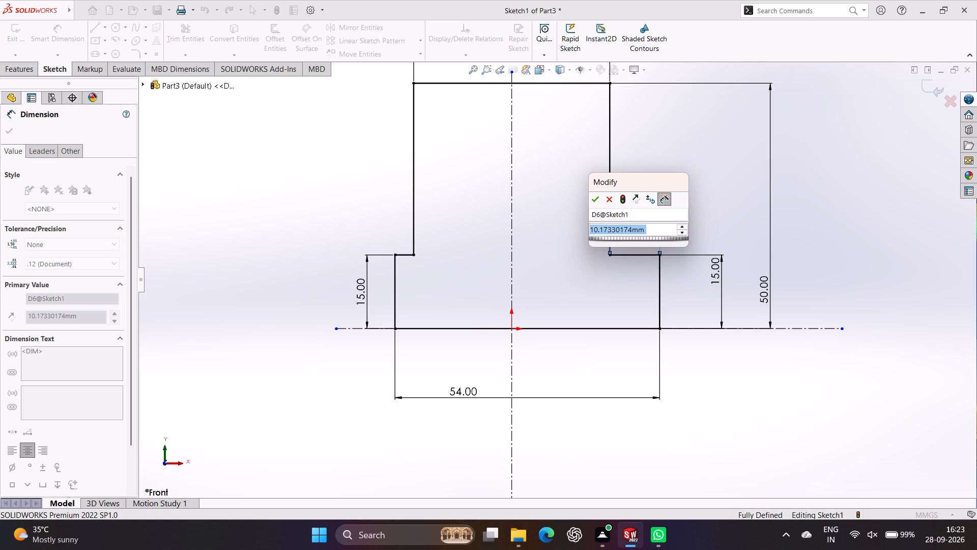
pyautogui.press('7')
pyautogui.press('Return')
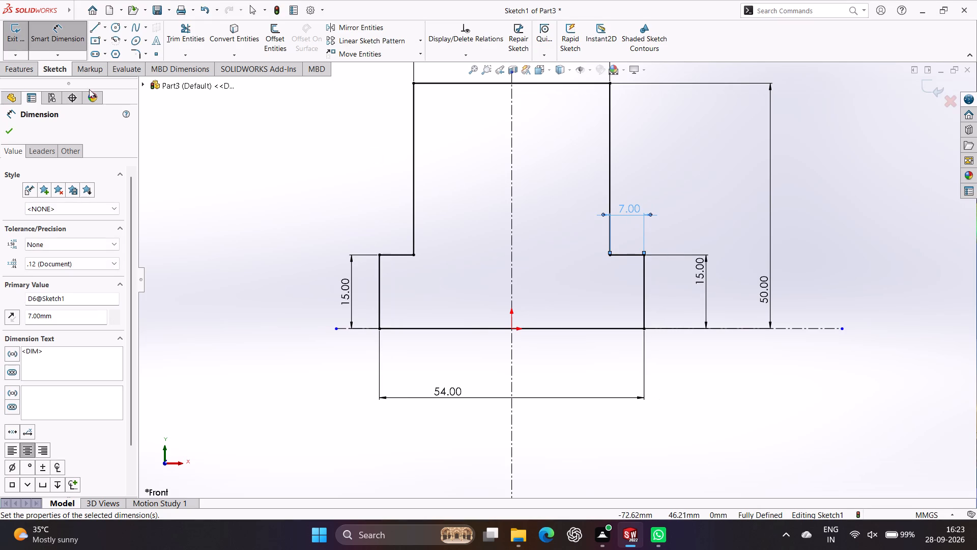
pyautogui.click(12, 135)
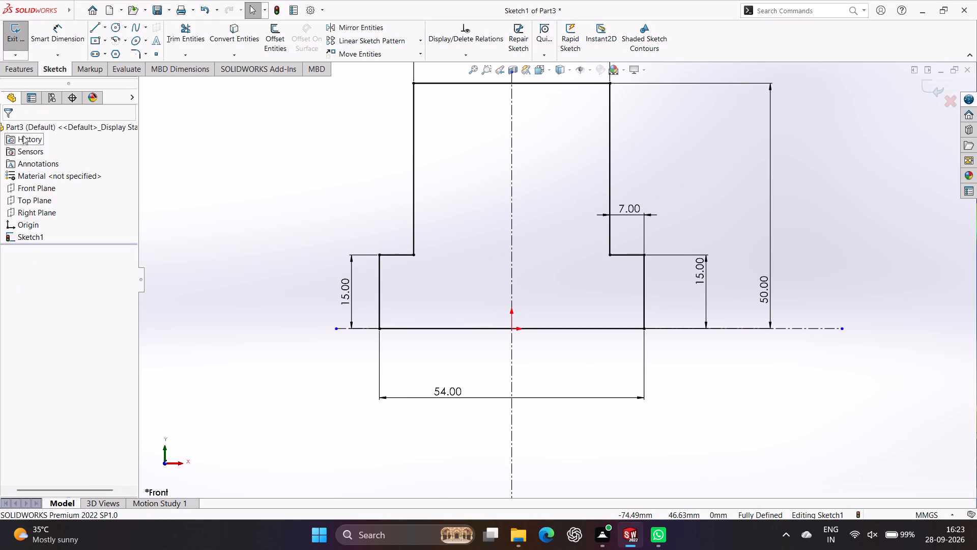
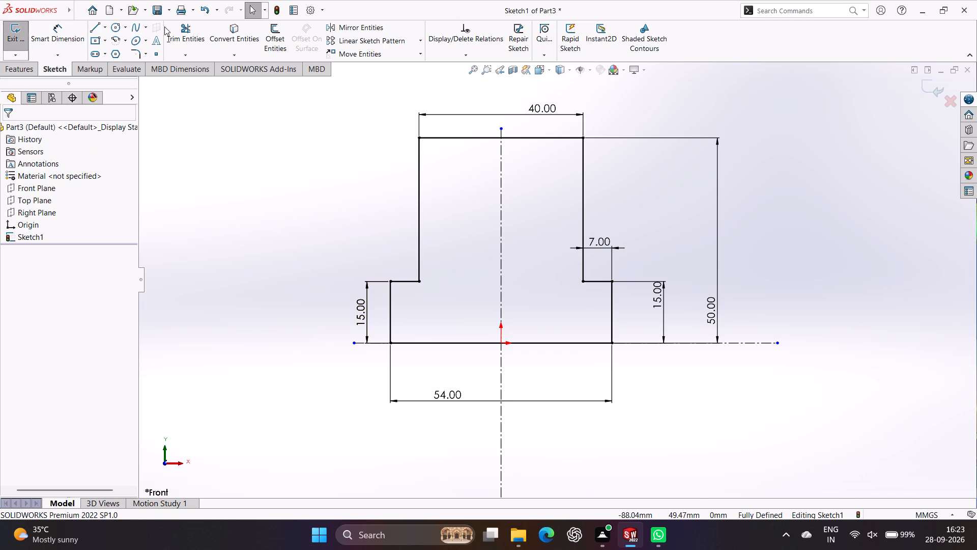
# Sketch a three-line open rectangle inside the profile, rising from the base line, about 20 mm wide and 31.6 mm tall.
pyautogui.click(91, 30)
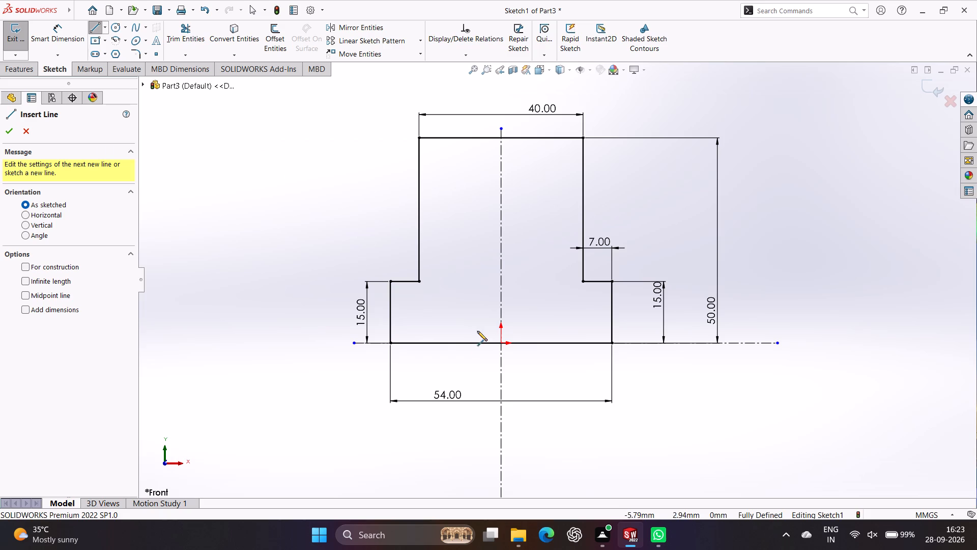
pyautogui.click(460, 343)
pyautogui.click(461, 213)
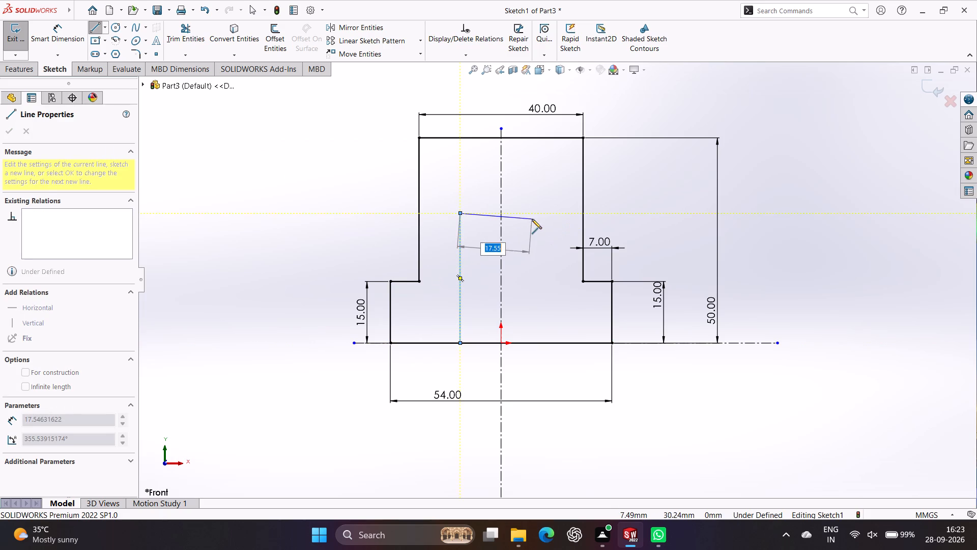
pyautogui.click(543, 214)
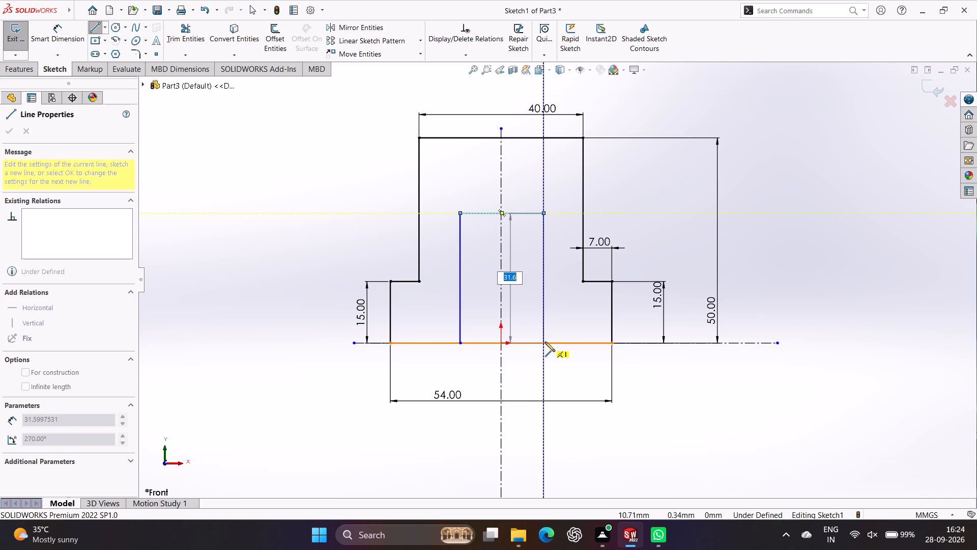
pyautogui.click(544, 342)
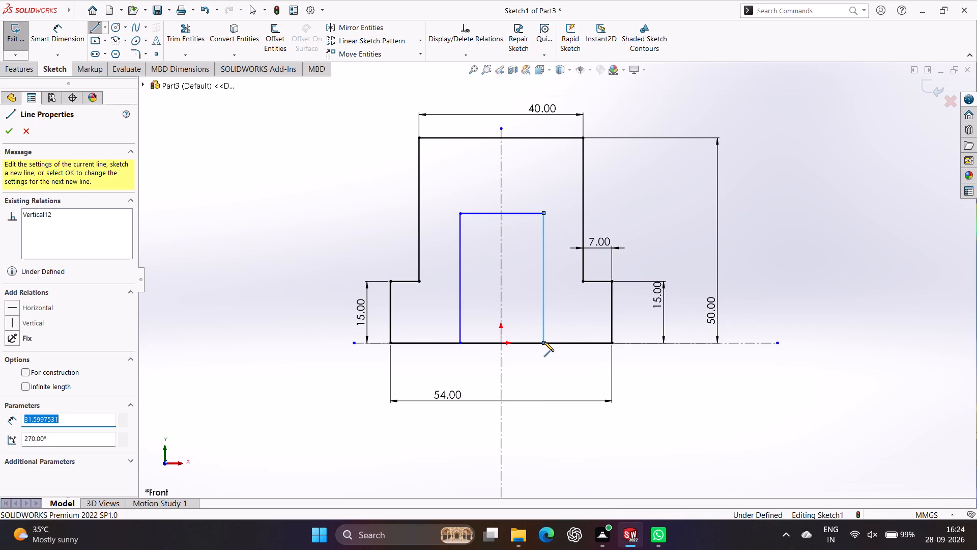
pyautogui.press('Escape')
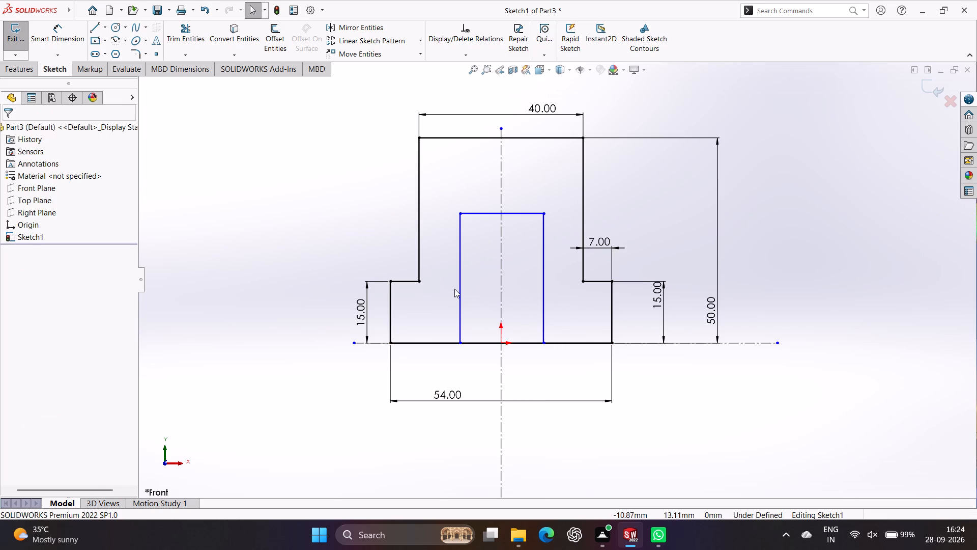
# Make the inner rectangle's two vertical sides symmetric about the vertical centerline.
pyautogui.scroll(1, 453, 287)
pyautogui.scroll(1, 583, 268)
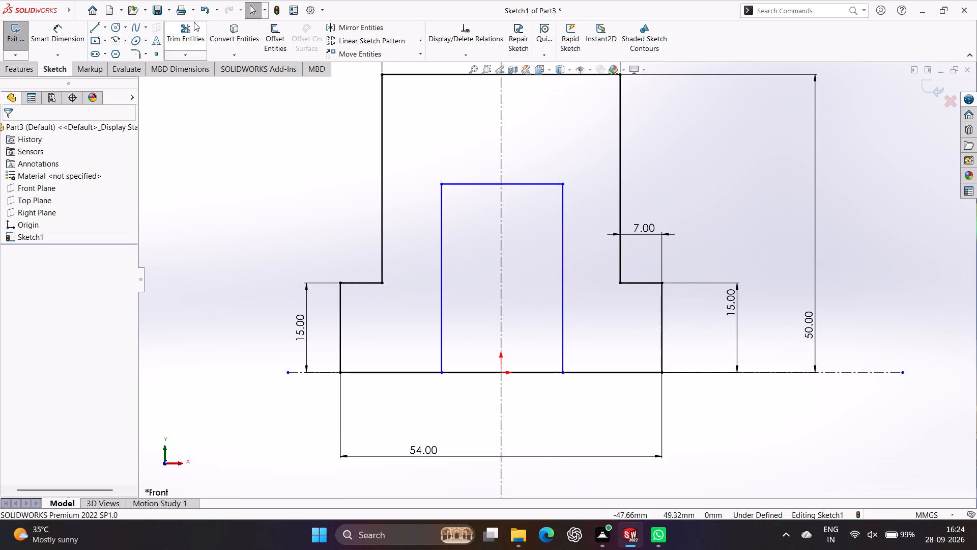
pyautogui.click(69, 44)
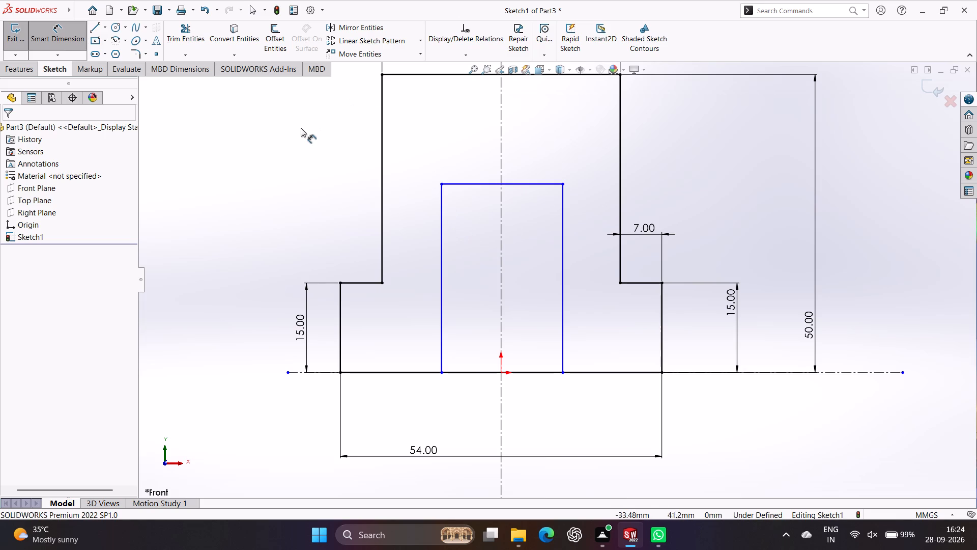
pyautogui.press('Escape')
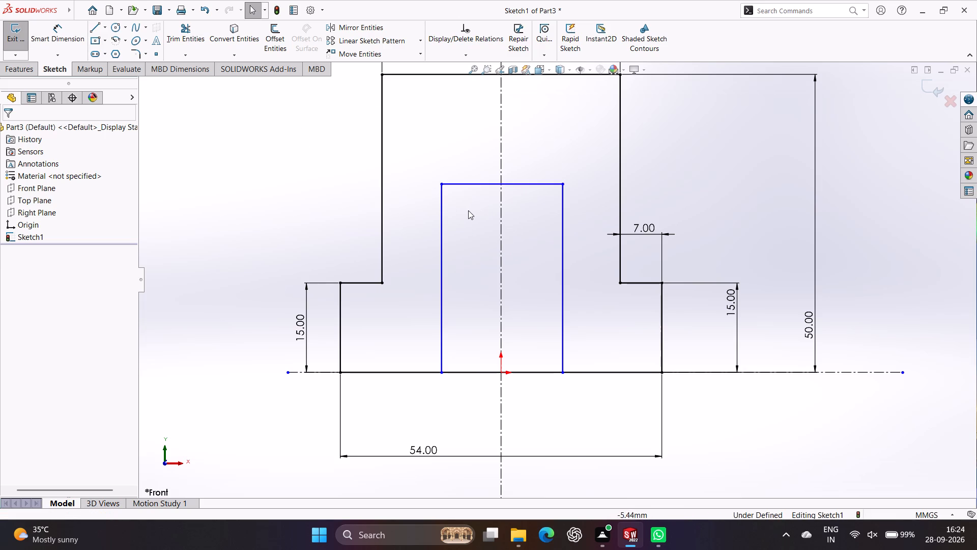
pyautogui.click(442, 234)
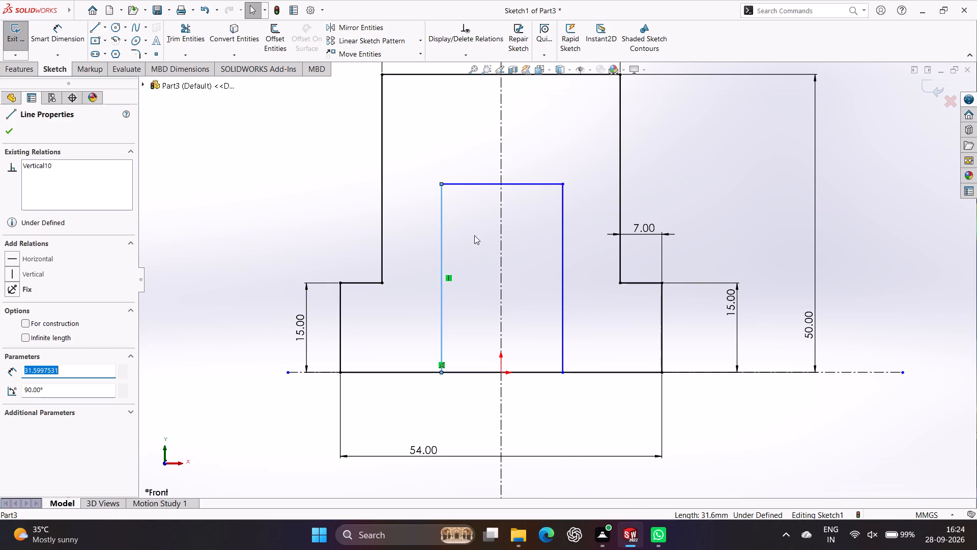
pyautogui.keyDown('ctrl'); pyautogui.click(503, 252); pyautogui.keyUp('ctrl')
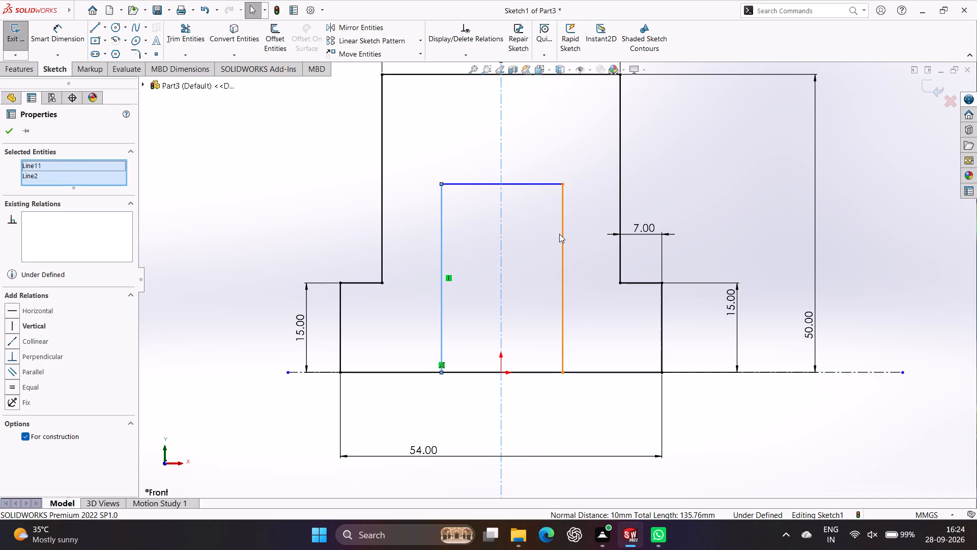
pyautogui.keyDown('ctrl'); pyautogui.click(562, 235); pyautogui.keyUp('ctrl')
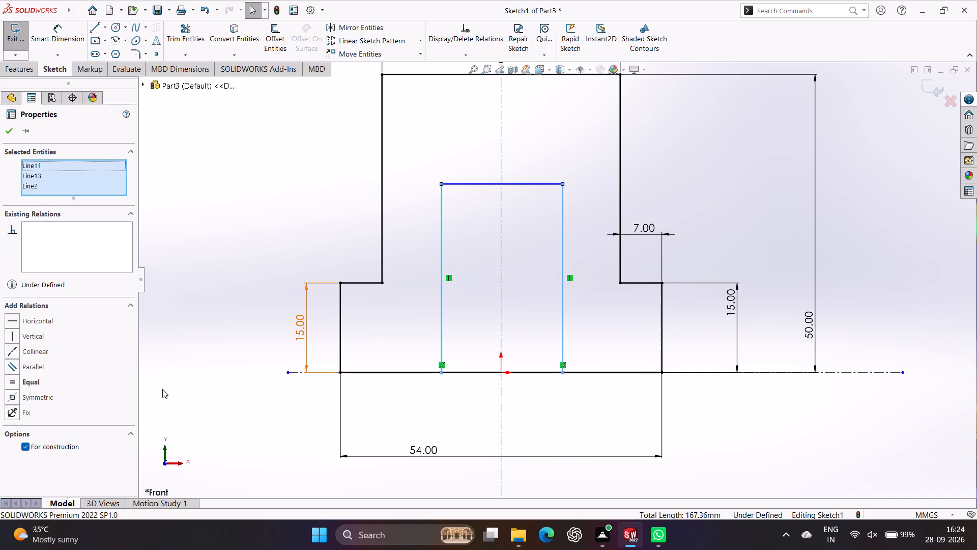
pyautogui.click(48, 399)
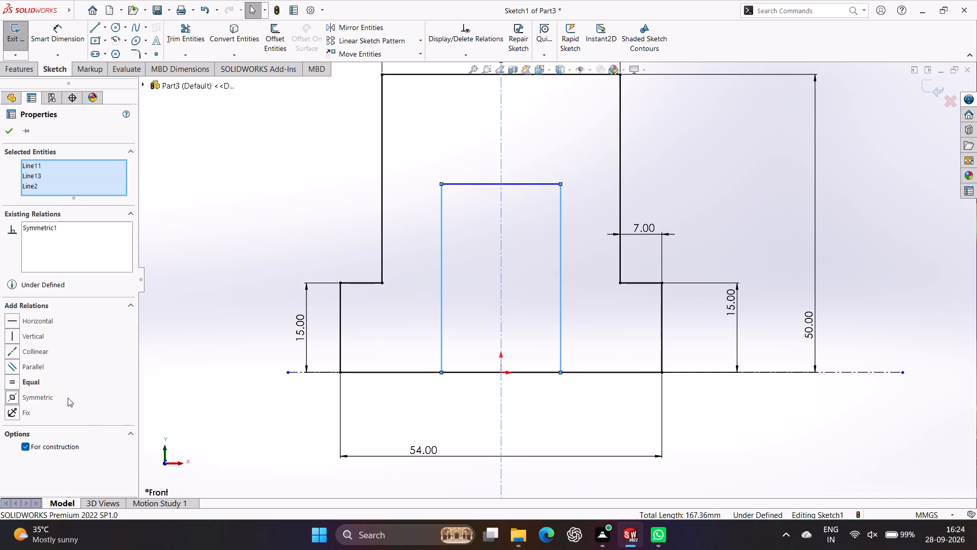
pyautogui.click(7, 135)
# Dimension the top edge of the inner rectangle to 18 mm and finish dimensioning.
pyautogui.click(60, 29)
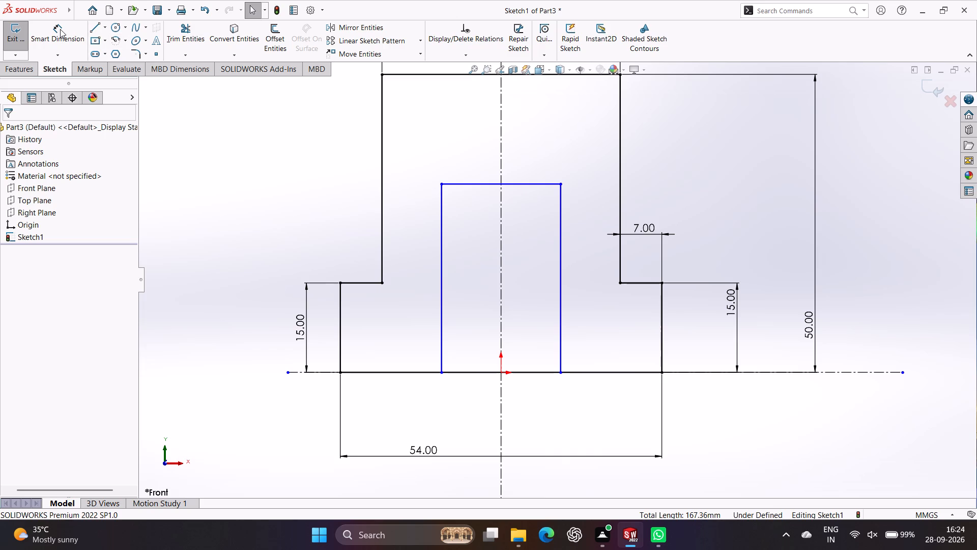
pyautogui.click(468, 183)
pyautogui.click(476, 149)
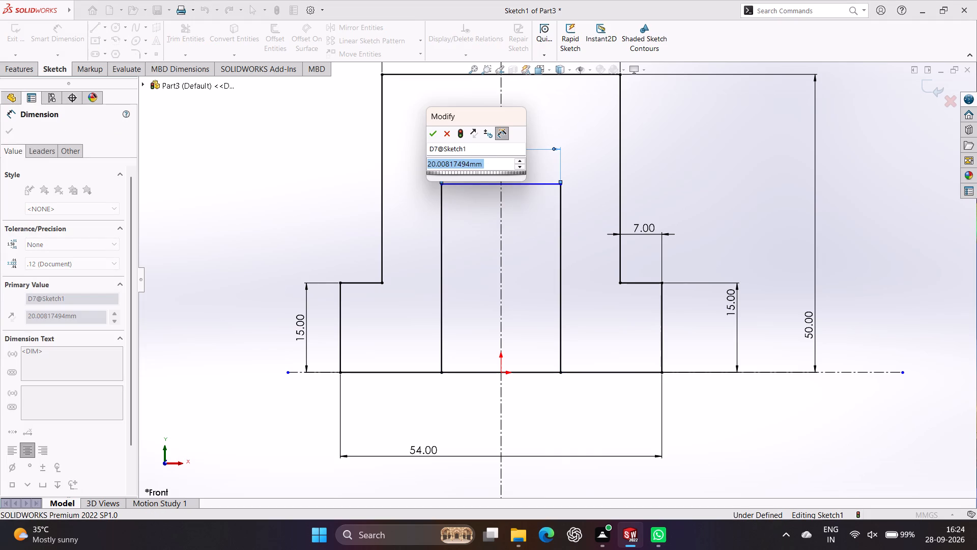
pyautogui.write('18')
pyautogui.press('Return')
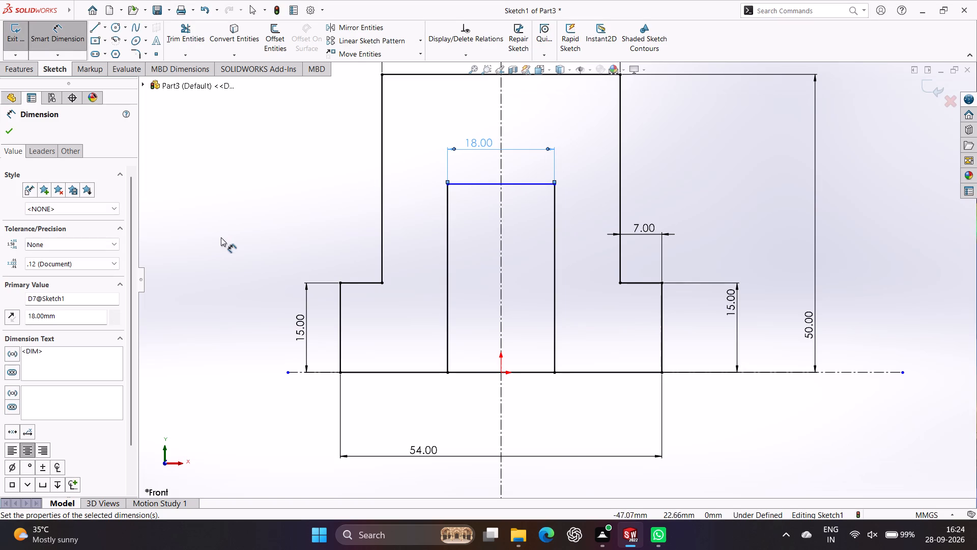
pyautogui.click(8, 134)
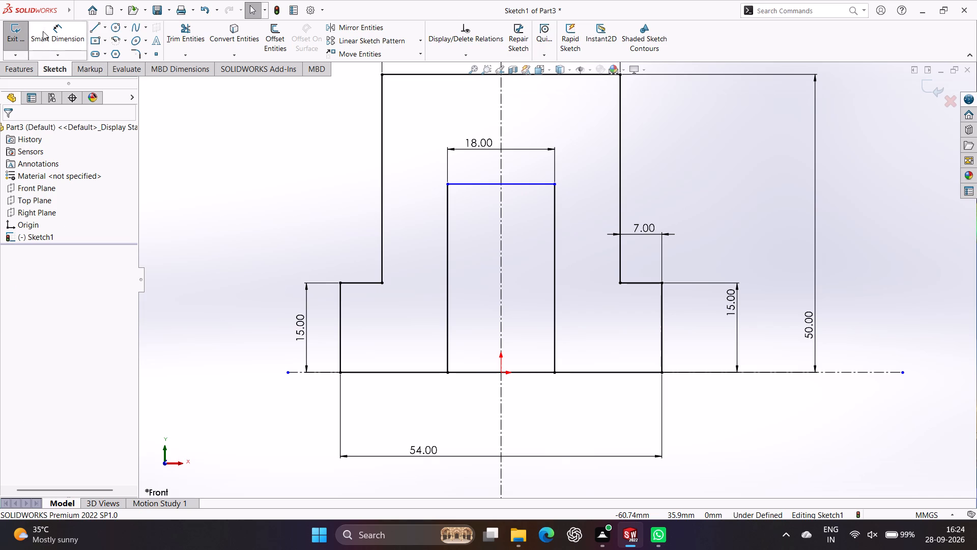
# Dimension the left vertical side of the inner rectangle to 34 mm and finish dimensioning.
pyautogui.click(56, 31)
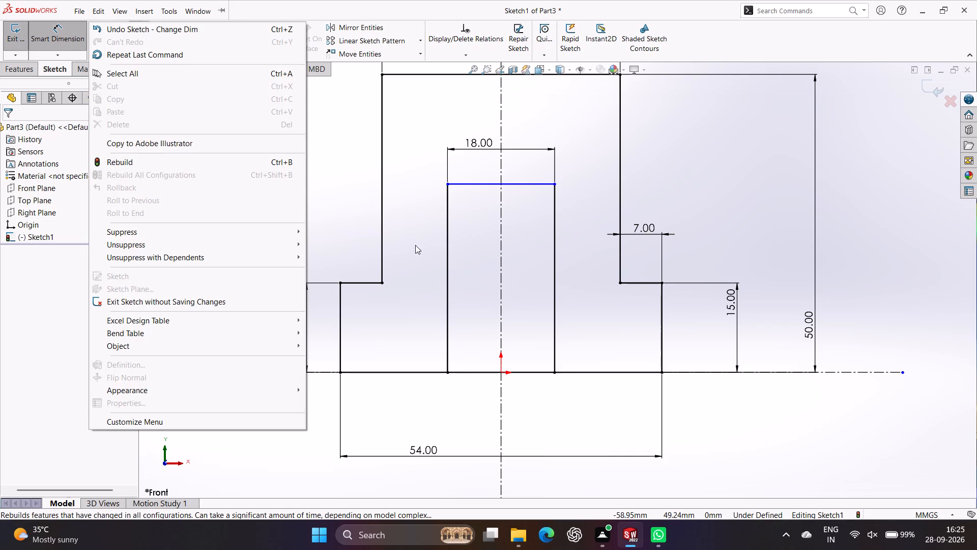
pyautogui.click(447, 258)
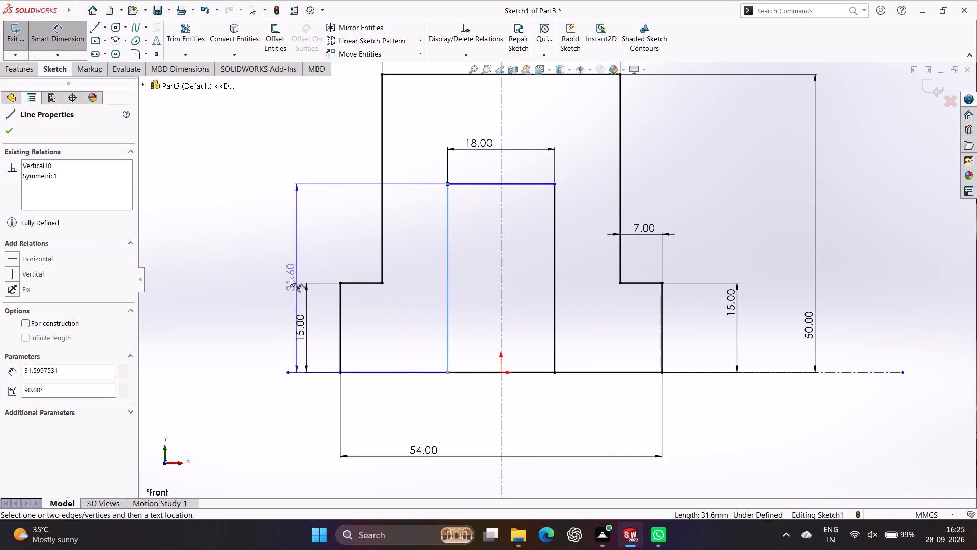
pyautogui.click(269, 282)
pyautogui.write('34')
pyautogui.press('Return')
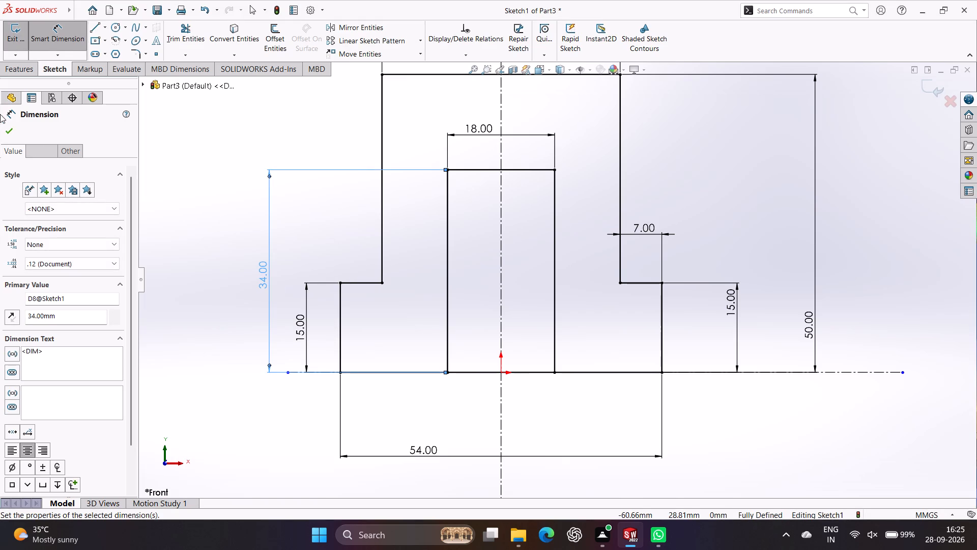
pyautogui.click(9, 132)
# Exit the sketch and extrude its outer stepped contour as a boss, Mid Plane, 46 mm deep.
pyautogui.scroll(-2, 404, 252)
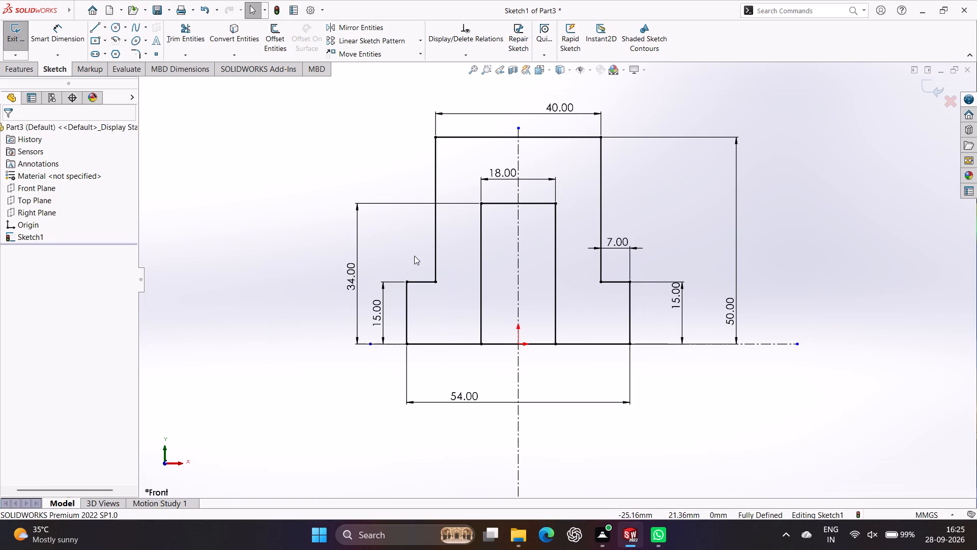
pyautogui.click(10, 39)
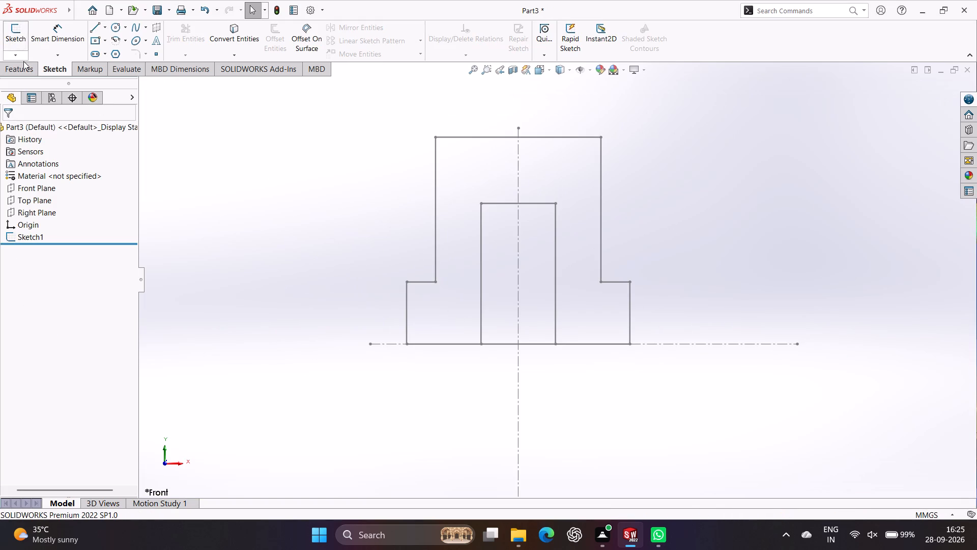
pyautogui.click(21, 65)
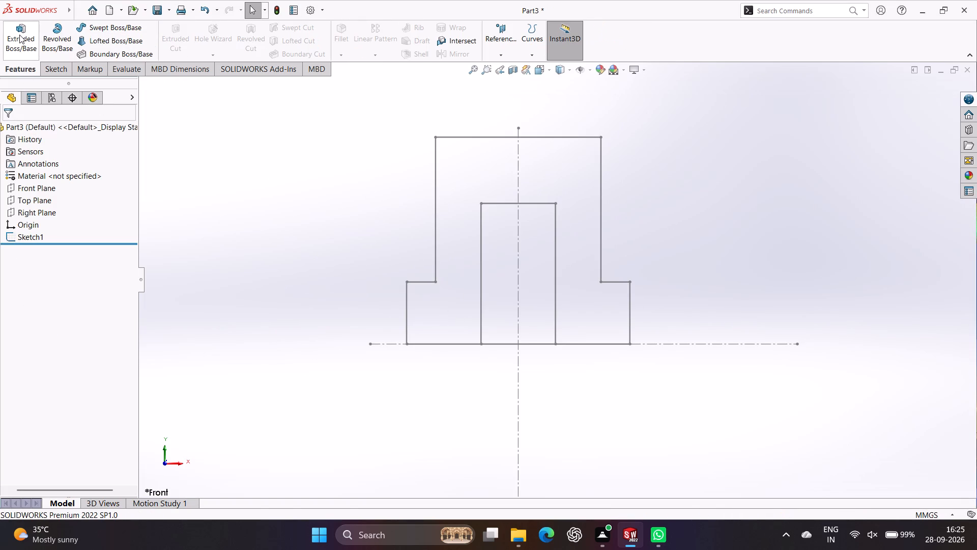
pyautogui.click(19, 35)
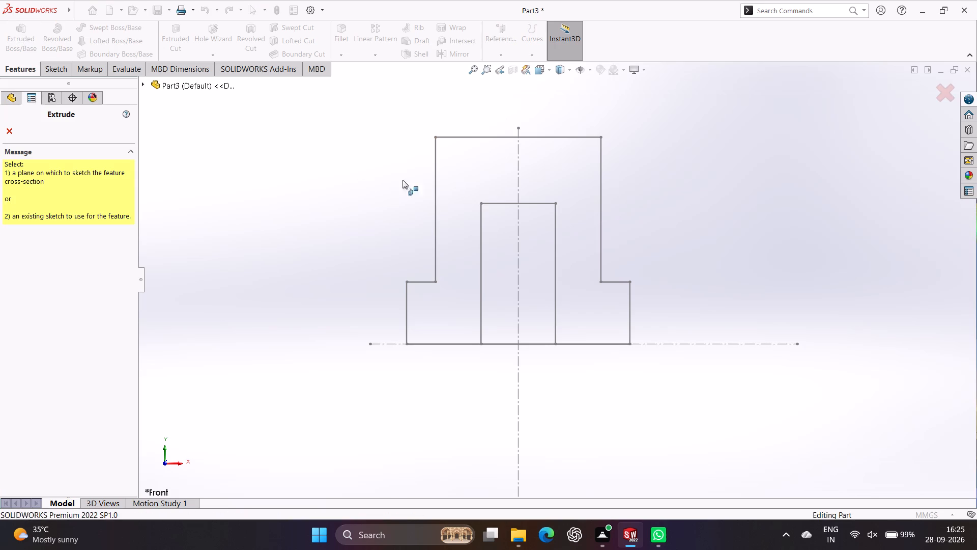
pyautogui.click(450, 189)
pyautogui.click(446, 178)
pyautogui.click(509, 164)
pyautogui.click(500, 137)
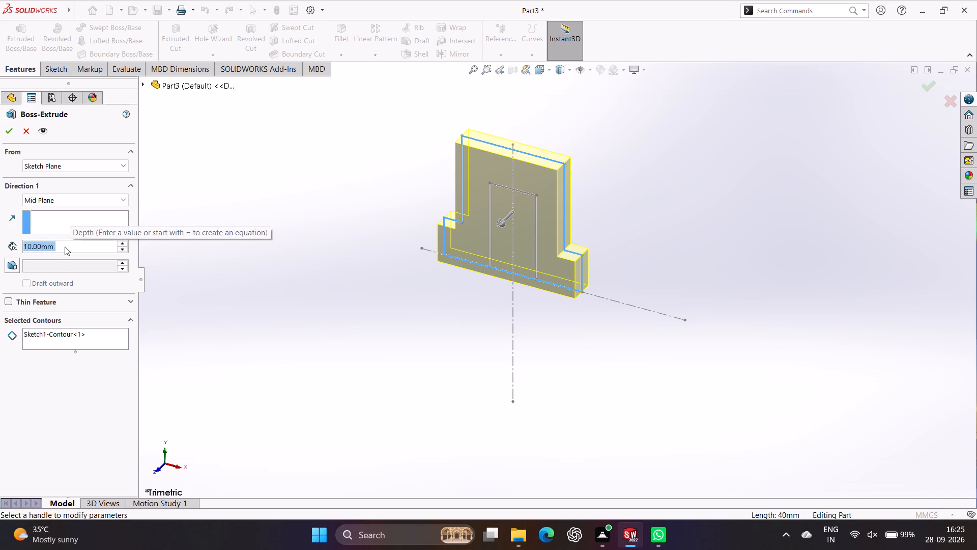
pyautogui.write('46')
pyautogui.press('Return')
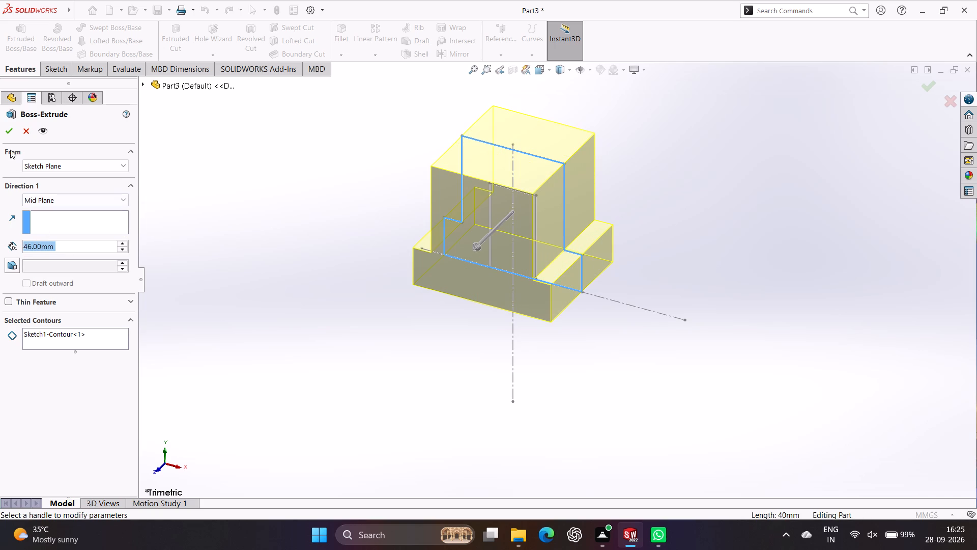
pyautogui.click(9, 129)
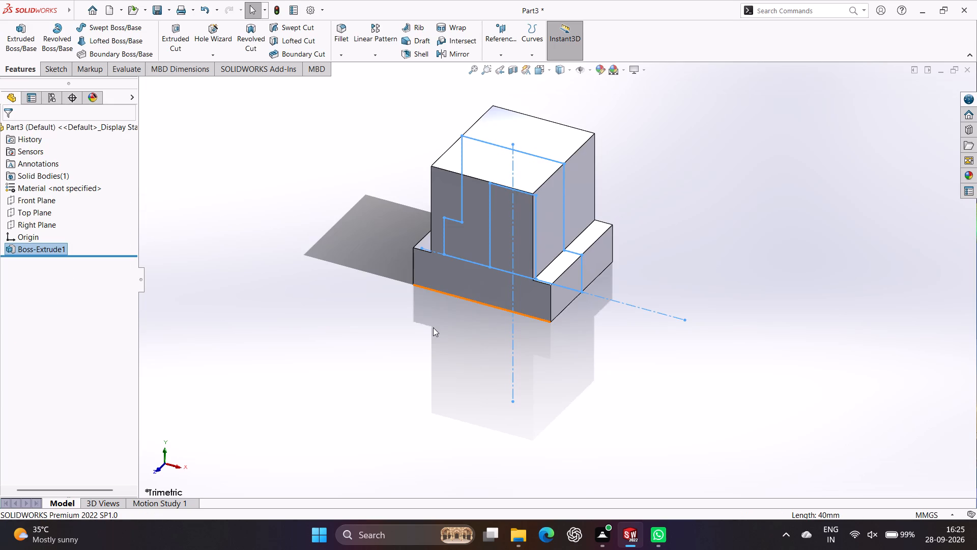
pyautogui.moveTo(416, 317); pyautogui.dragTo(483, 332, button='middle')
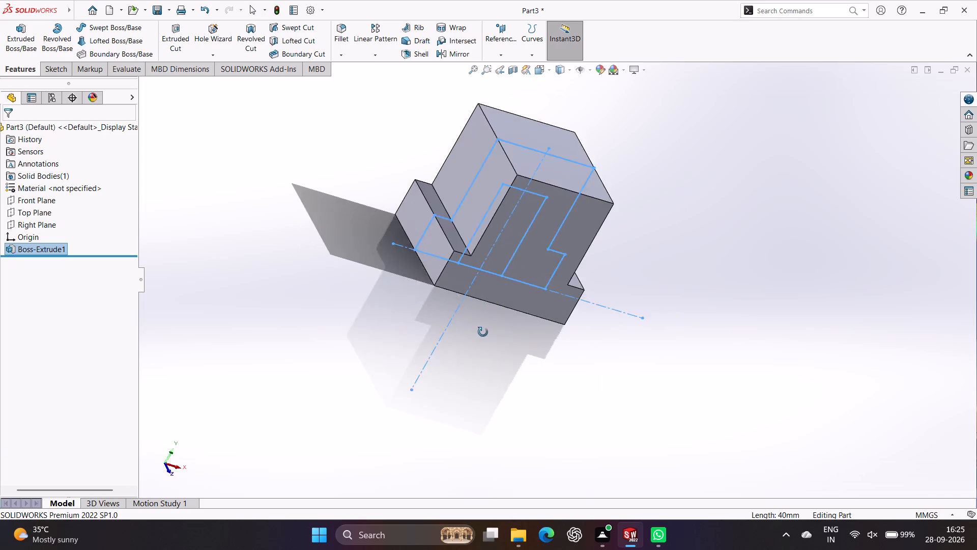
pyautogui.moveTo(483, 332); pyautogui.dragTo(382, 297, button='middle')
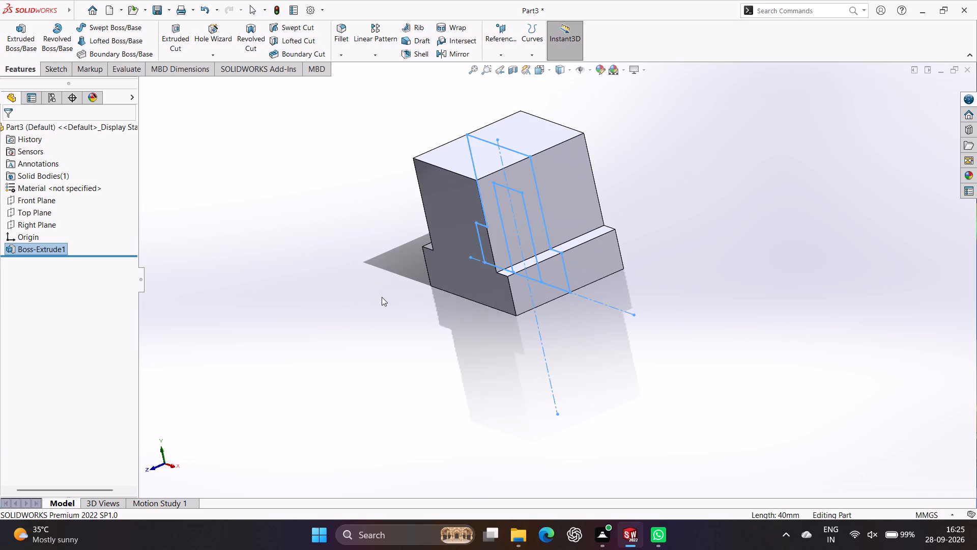
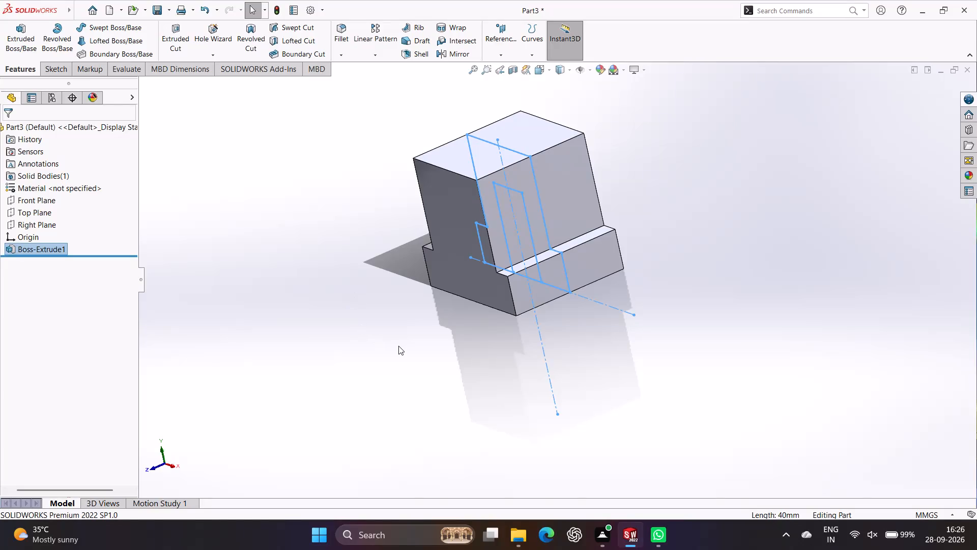
# Undo the boss extrusion of the stepped profile.
pyautogui.moveTo(427, 341); pyautogui.dragTo(491, 339, button='middle')
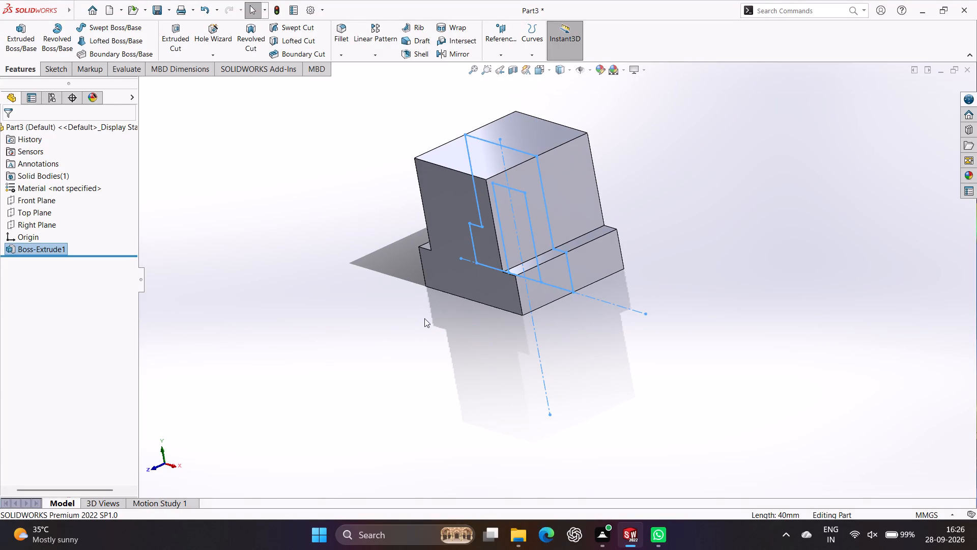
pyautogui.moveTo(424, 318); pyautogui.dragTo(393, 269, button='middle')
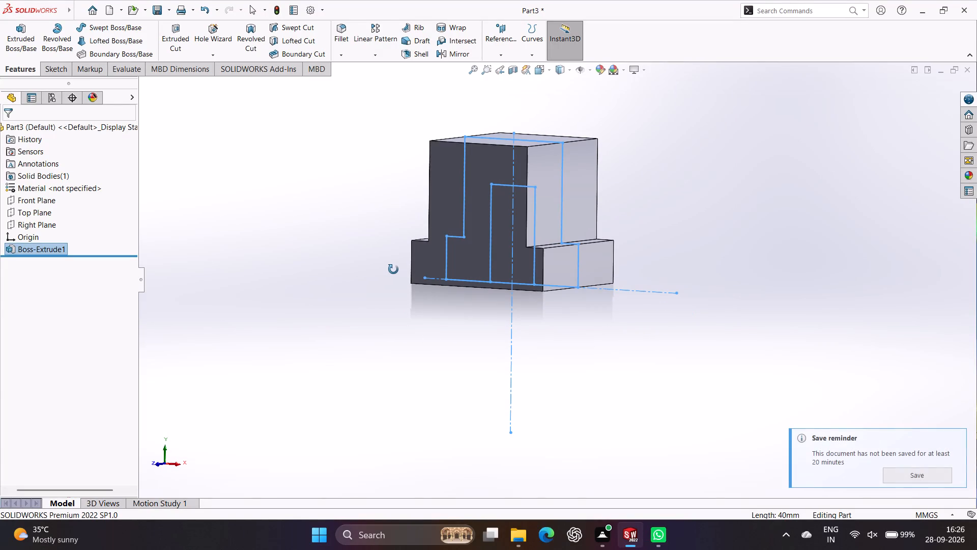
pyautogui.moveTo(393, 269); pyautogui.dragTo(494, 304, button='middle')
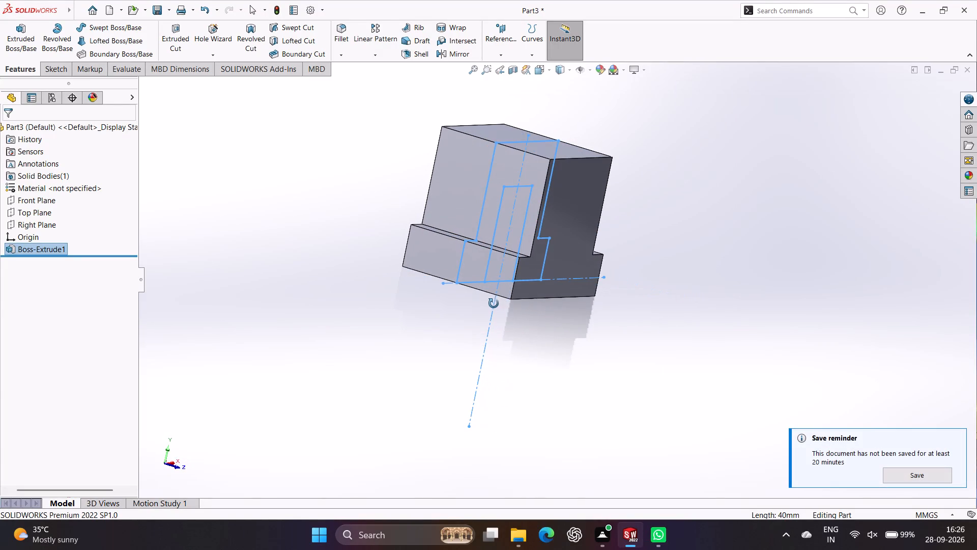
pyautogui.moveTo(494, 304); pyautogui.dragTo(456, 298, button='middle')
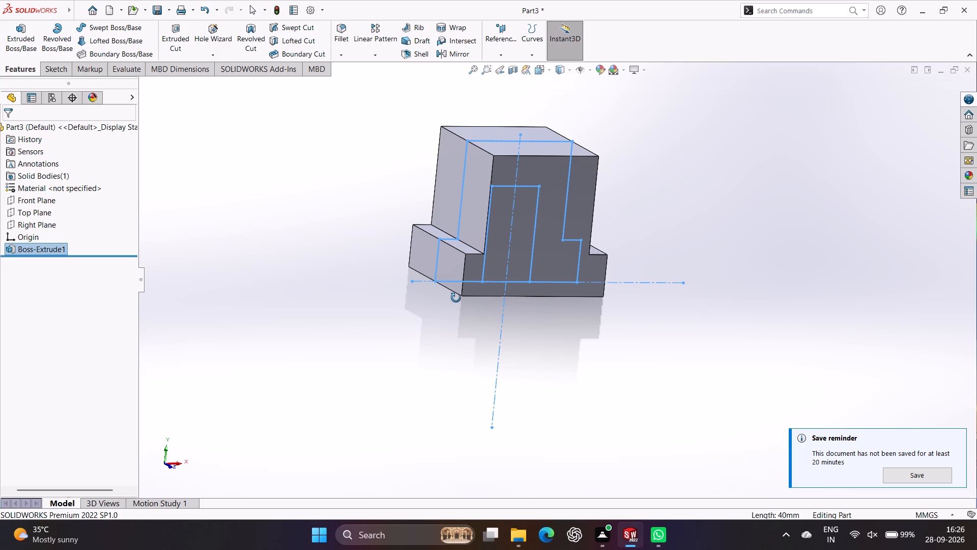
pyautogui.moveTo(456, 298); pyautogui.dragTo(432, 248, button='middle')
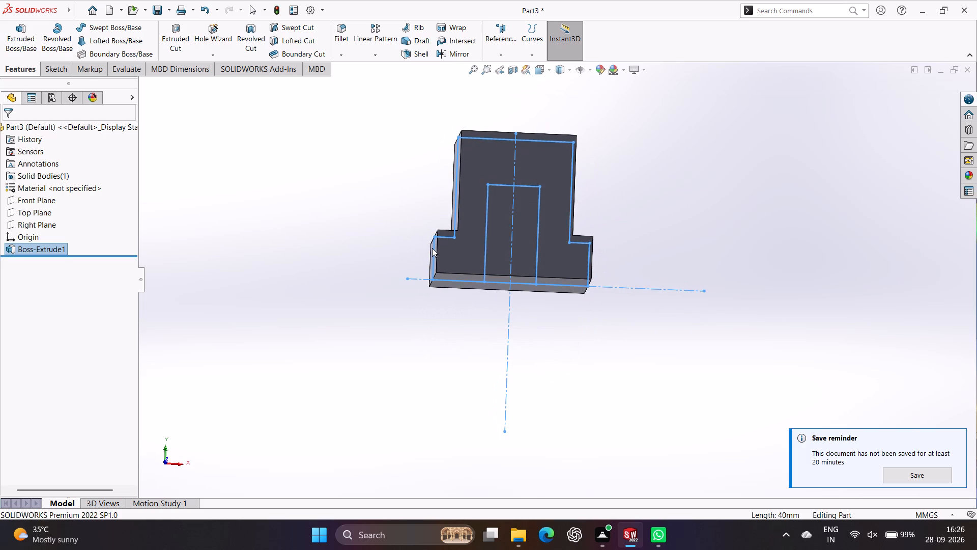
pyautogui.hotkey('ctrl', 'z')
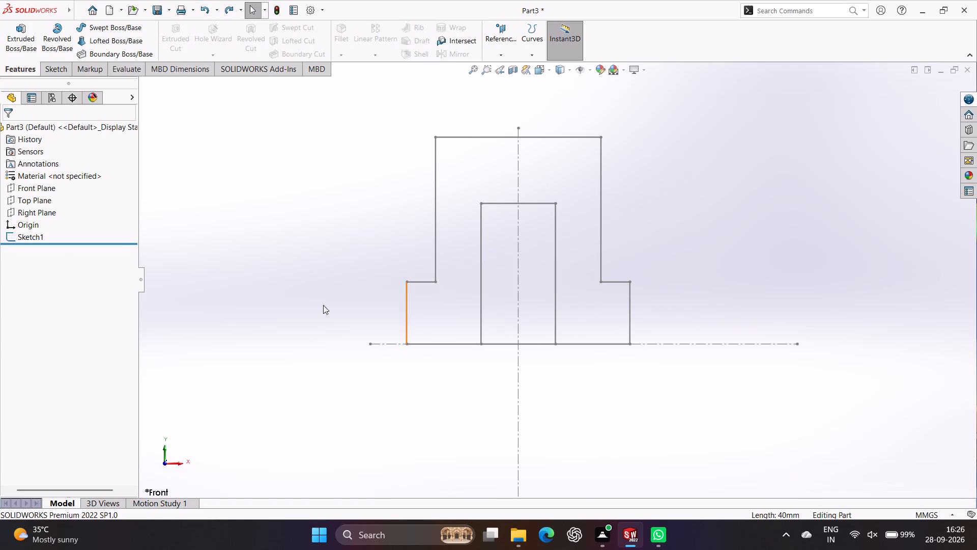
# Edit the profile sketch and delete the inner rectangle's two vertical sides and top edge, including their associated dimensions.
pyautogui.click(36, 240)
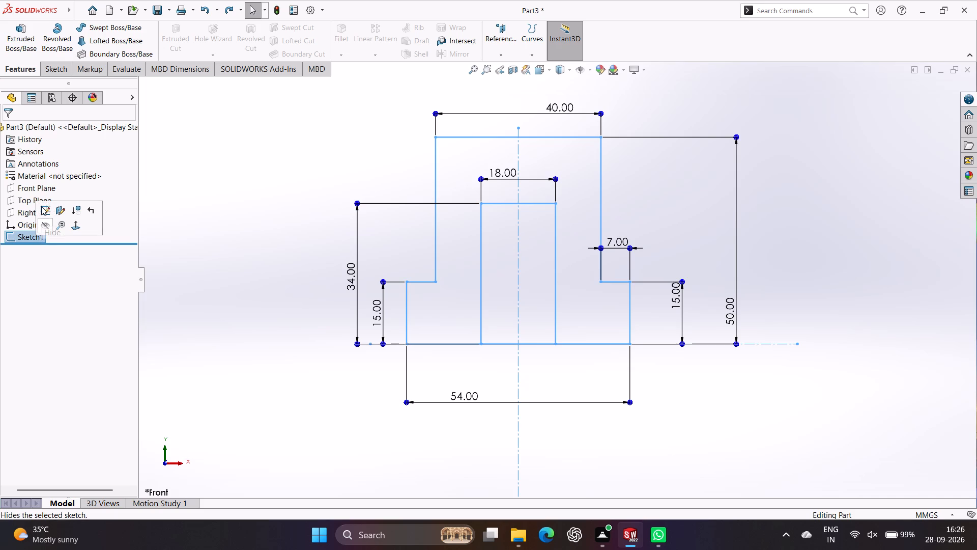
pyautogui.click(41, 206)
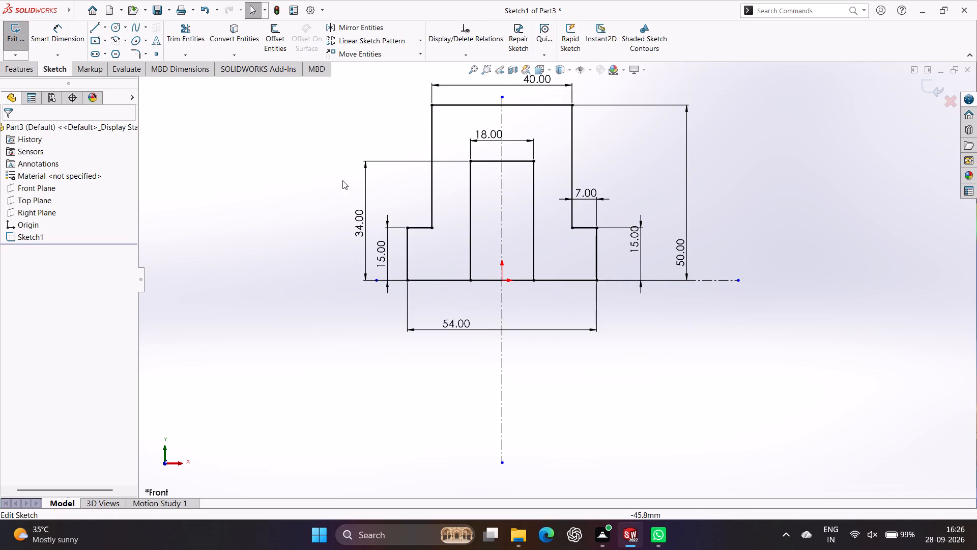
pyautogui.click(471, 193)
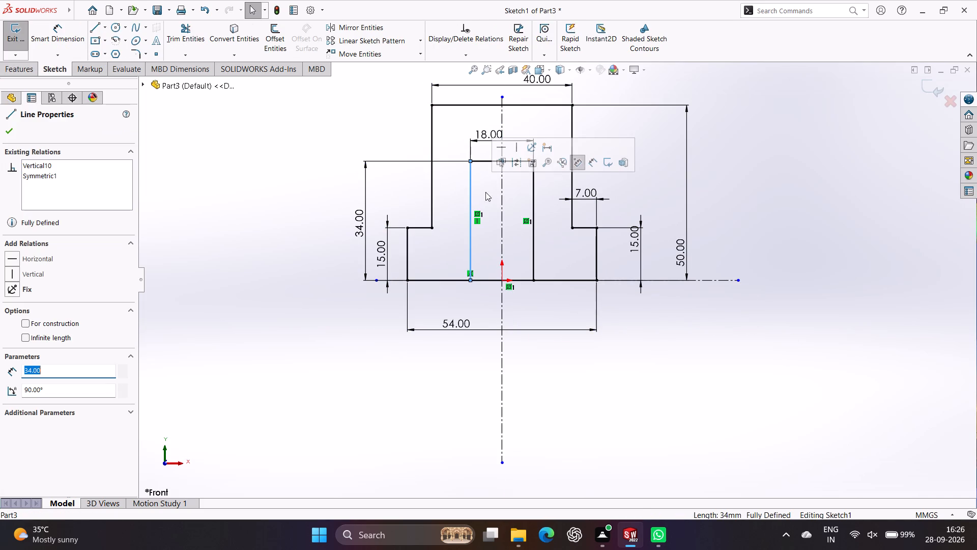
pyautogui.keyDown('ctrl'); pyautogui.click(534, 193); pyautogui.keyUp('ctrl')
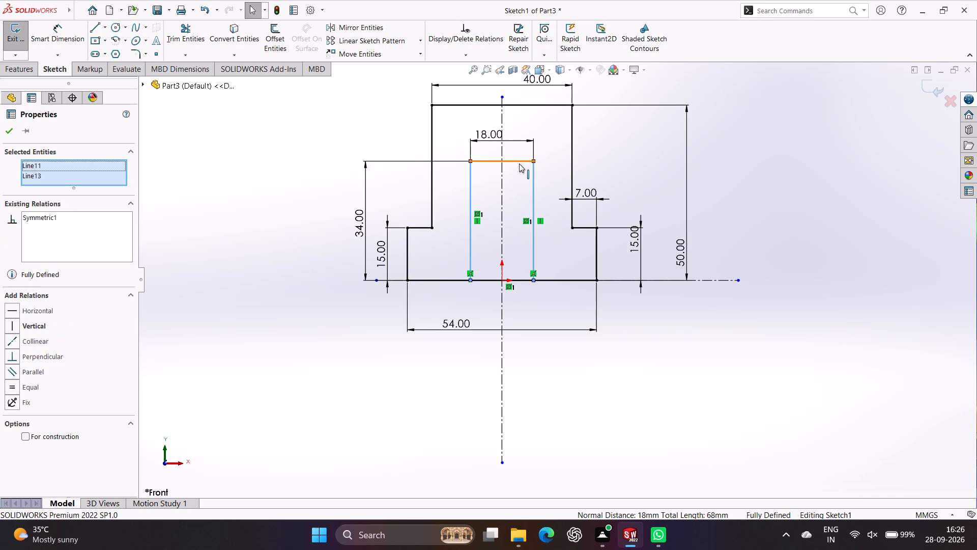
pyautogui.keyDown('ctrl'); pyautogui.click(519, 163); pyautogui.keyUp('ctrl')
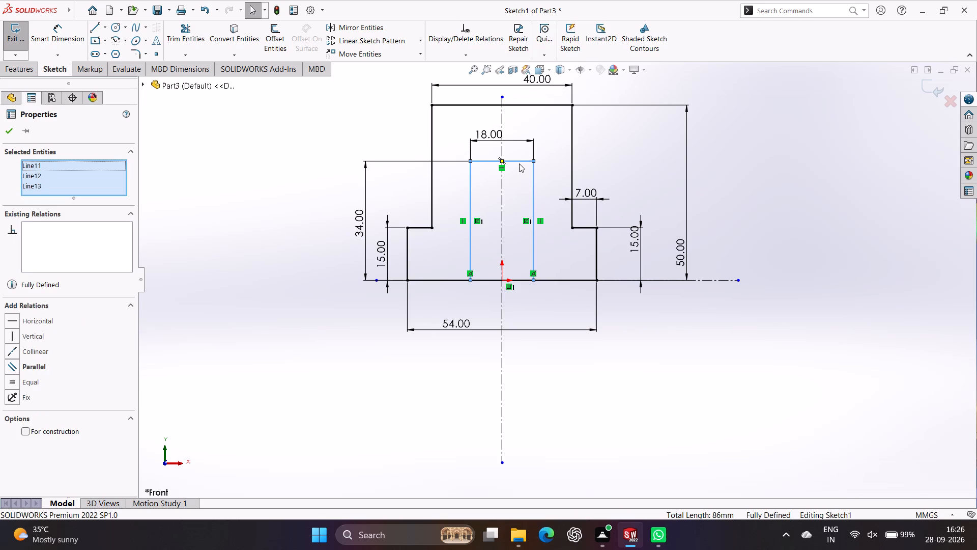
pyautogui.press('Insert')
pyautogui.press('Insert')
pyautogui.press('Delete')
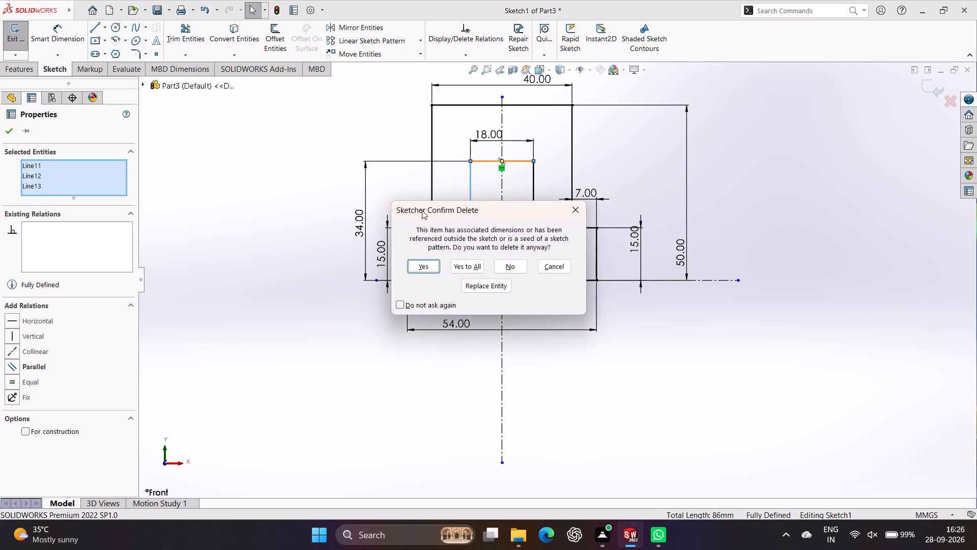
pyautogui.click(422, 265)
pyautogui.click(422, 265)
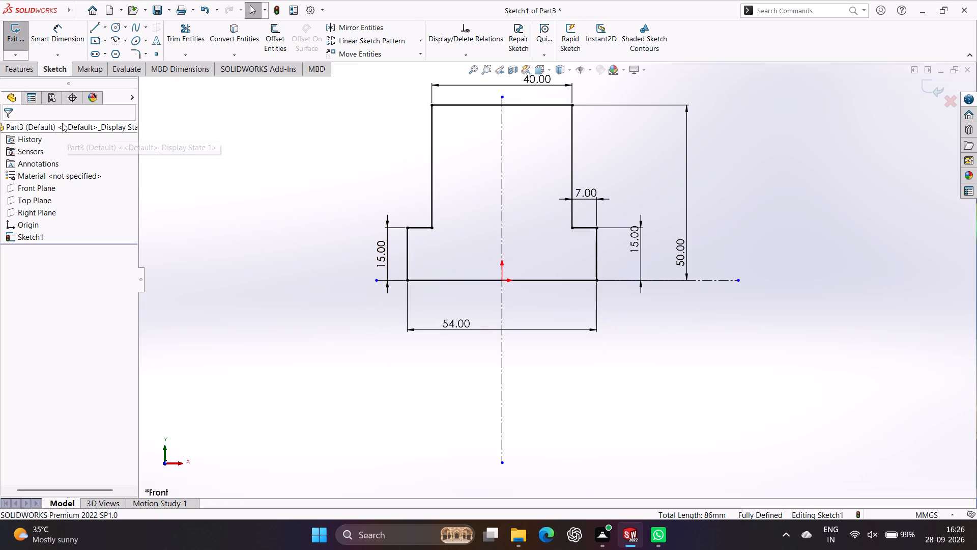
# Exit the sketch and extrude the stepped profile as a boss, Mid Plane, 46 mm deep.
pyautogui.click(10, 38)
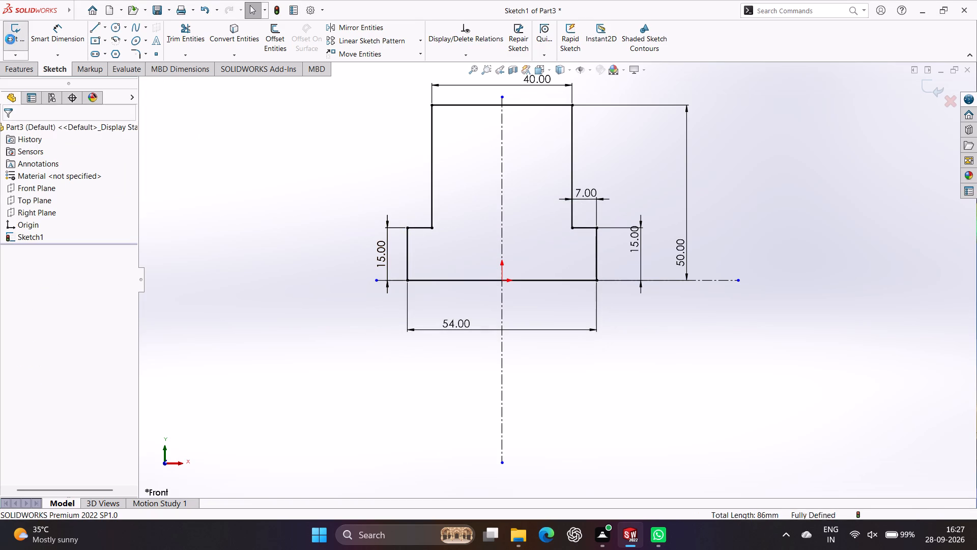
pyautogui.click(15, 42)
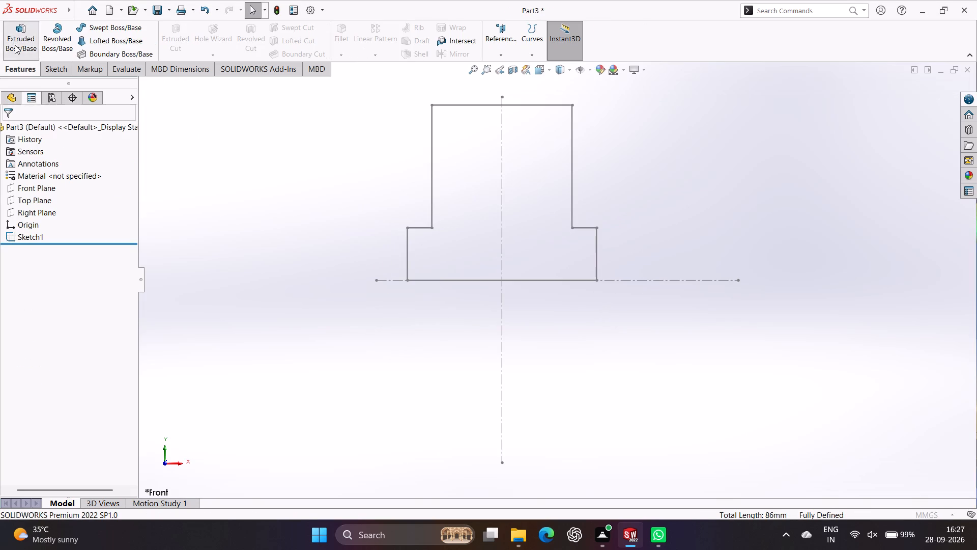
pyautogui.click(484, 142)
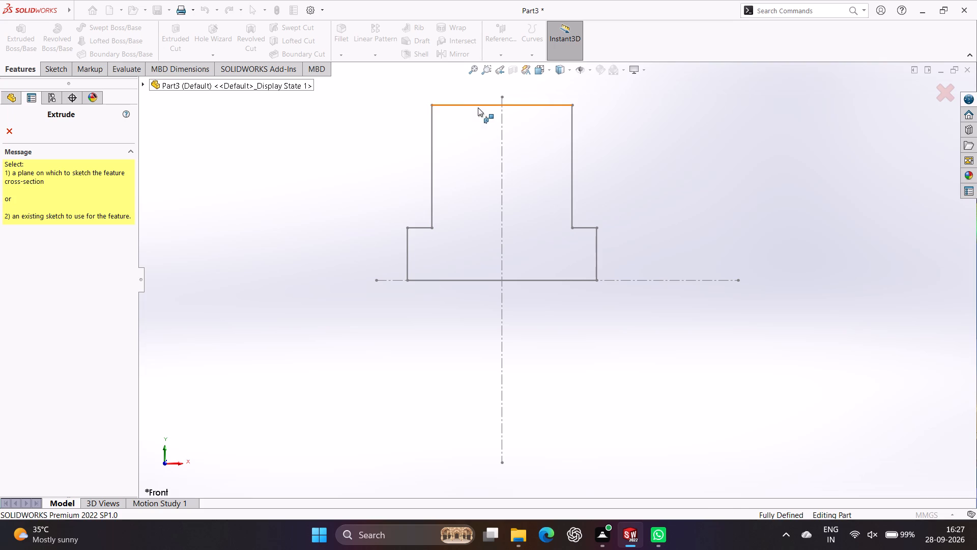
pyautogui.click(478, 107)
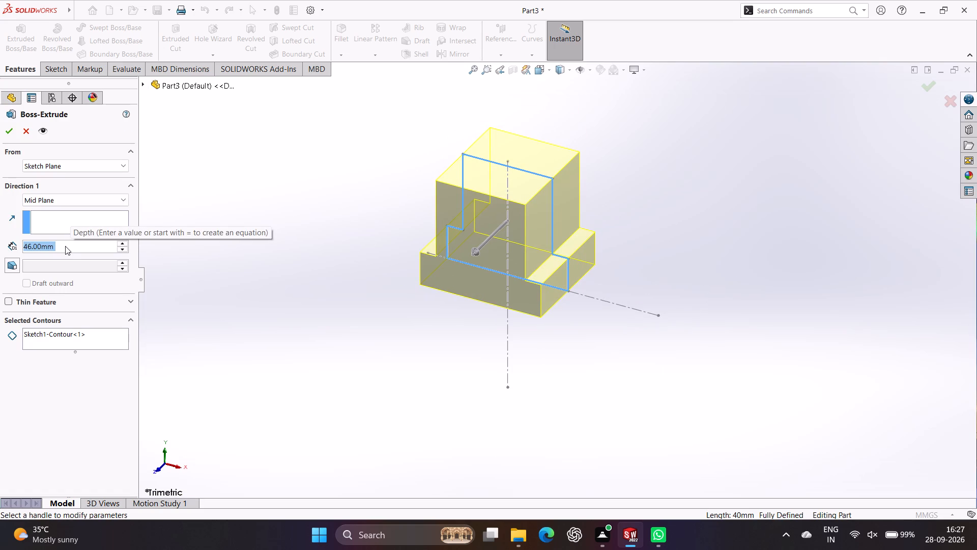
pyautogui.press('Return')
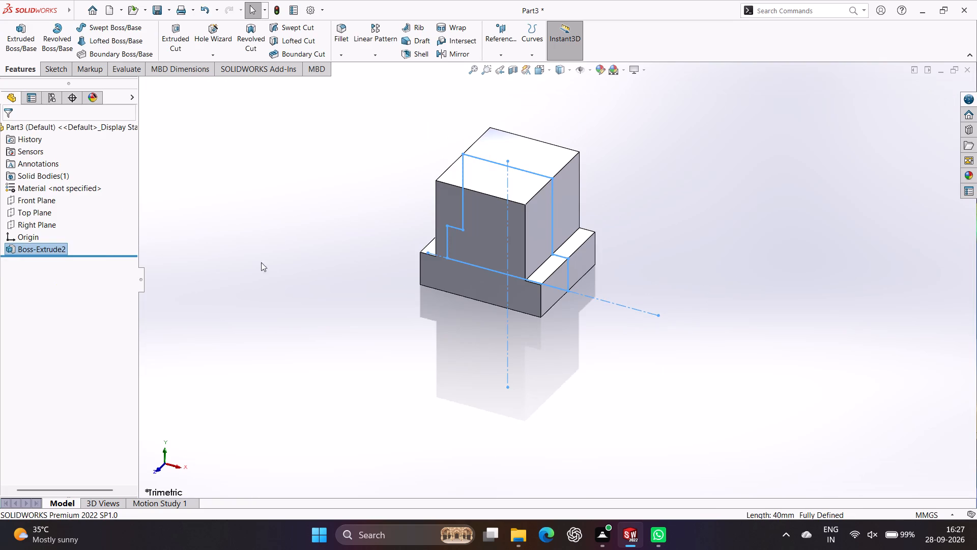
# On the Front Plane, sketch a three-line slot outline about 16.5 mm wide and 27.8 mm high, rising from the body's bottom edge.
pyautogui.moveTo(372, 364); pyautogui.dragTo(411, 355, button='middle')
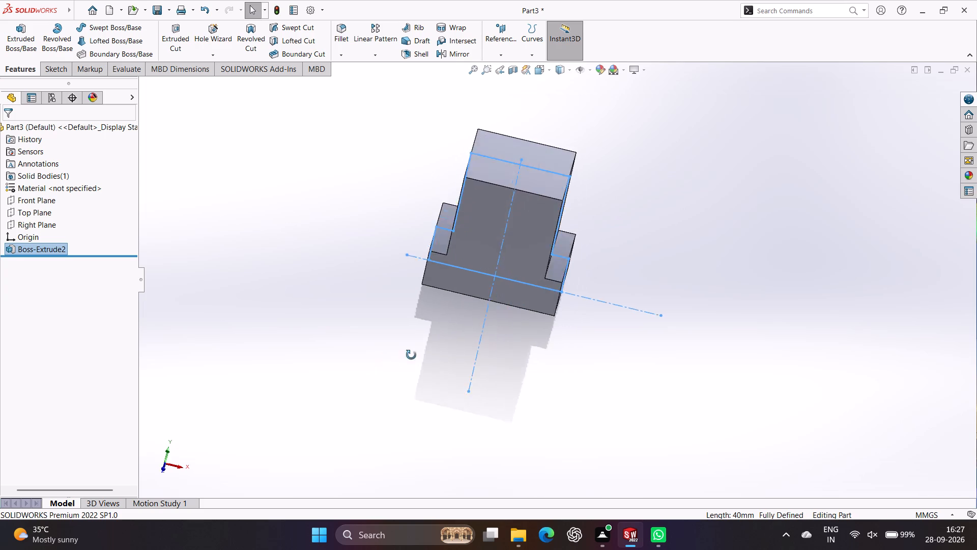
pyautogui.moveTo(411, 355); pyautogui.dragTo(414, 333, button='middle')
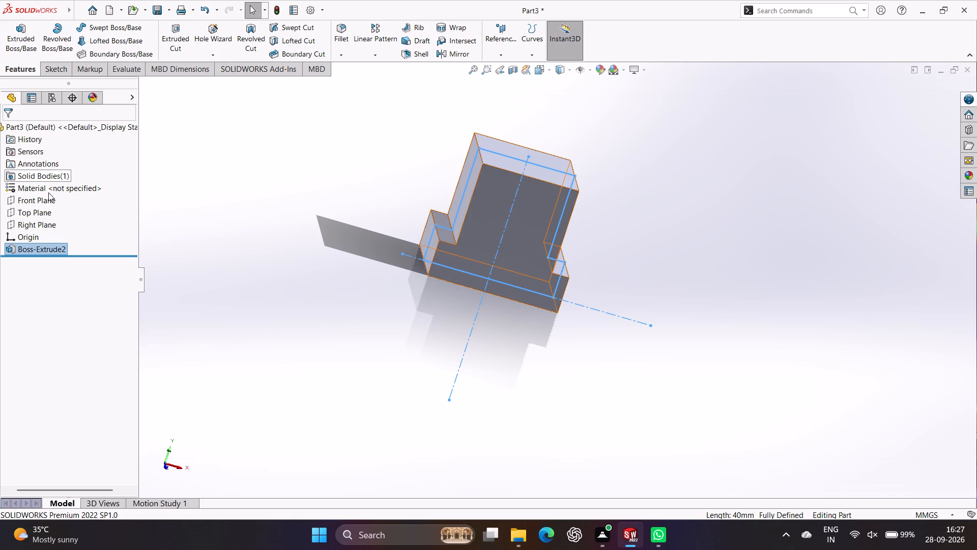
pyautogui.click(35, 203)
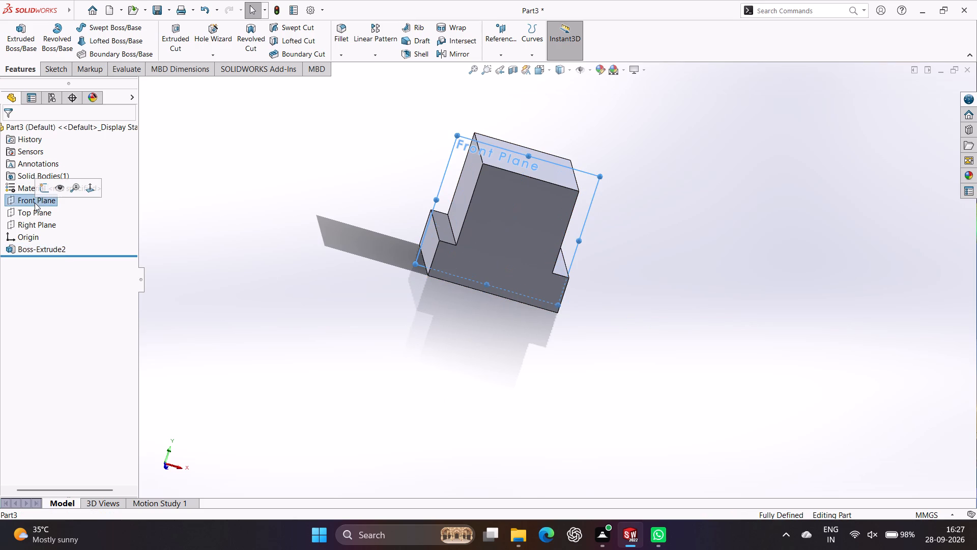
pyautogui.click(40, 195)
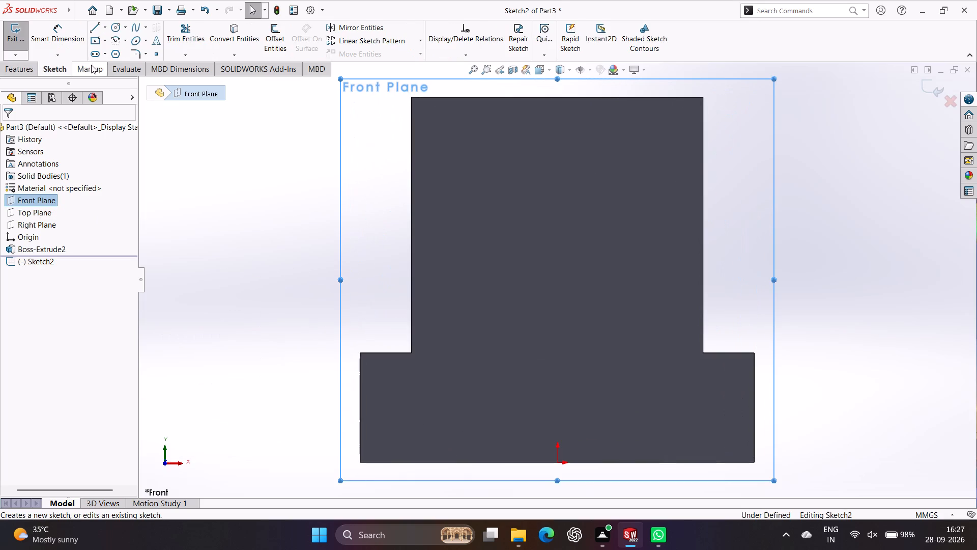
pyautogui.click(96, 30)
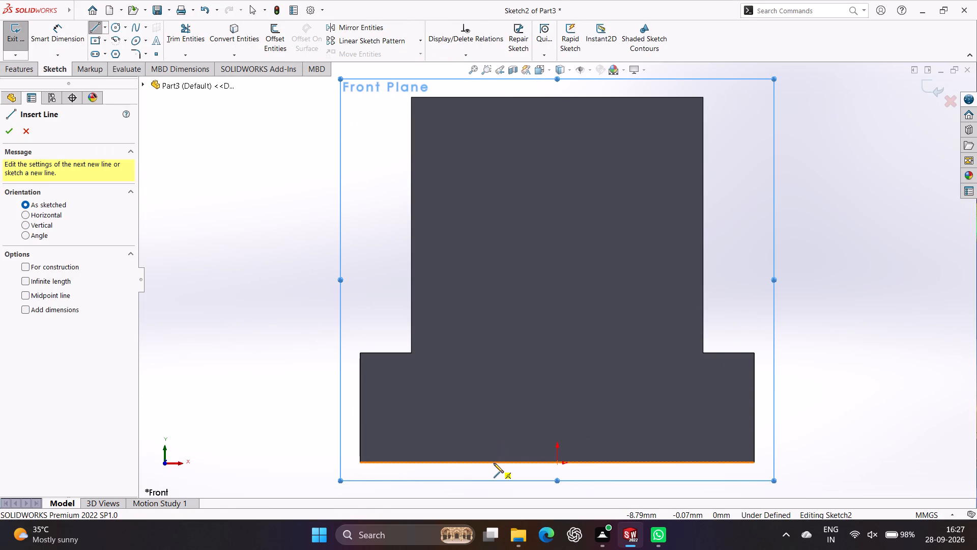
pyautogui.click(492, 463)
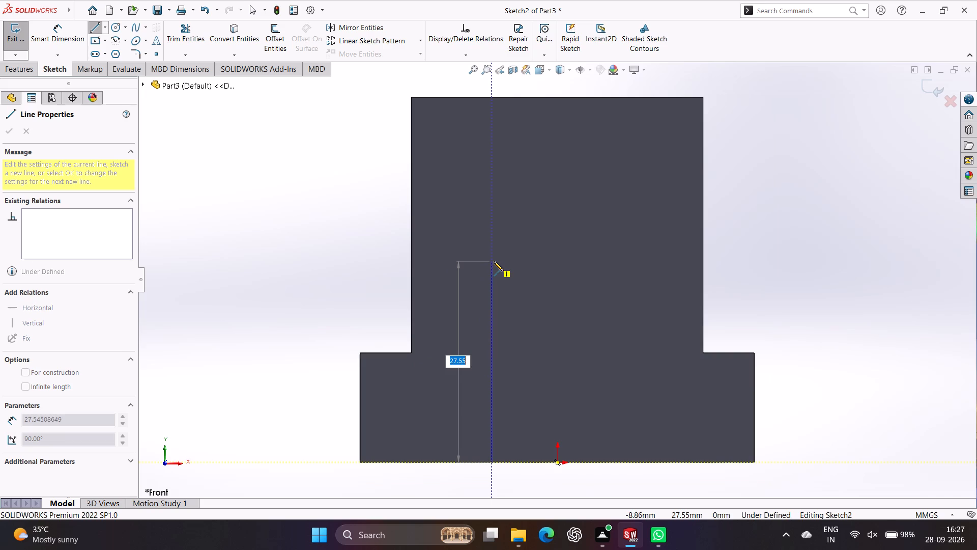
pyautogui.click(494, 259)
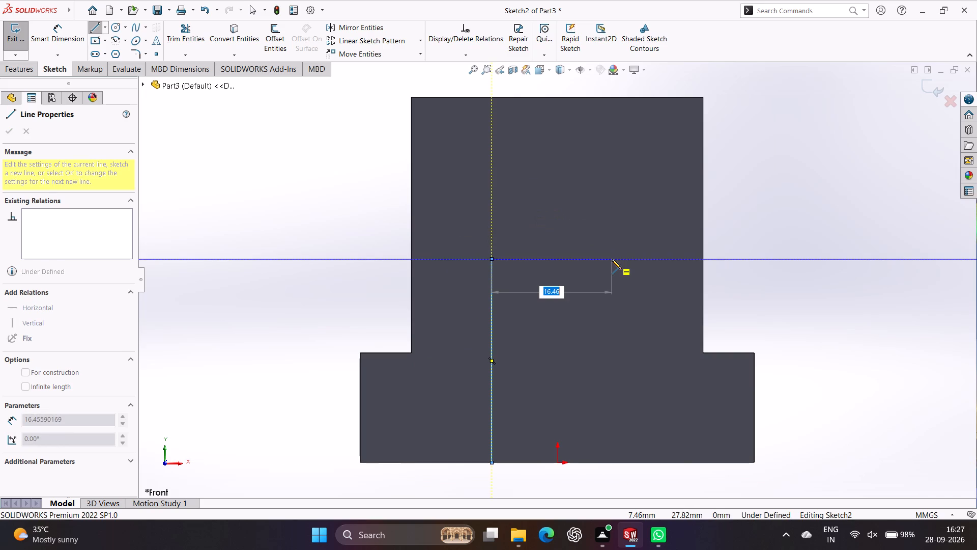
pyautogui.click(612, 259)
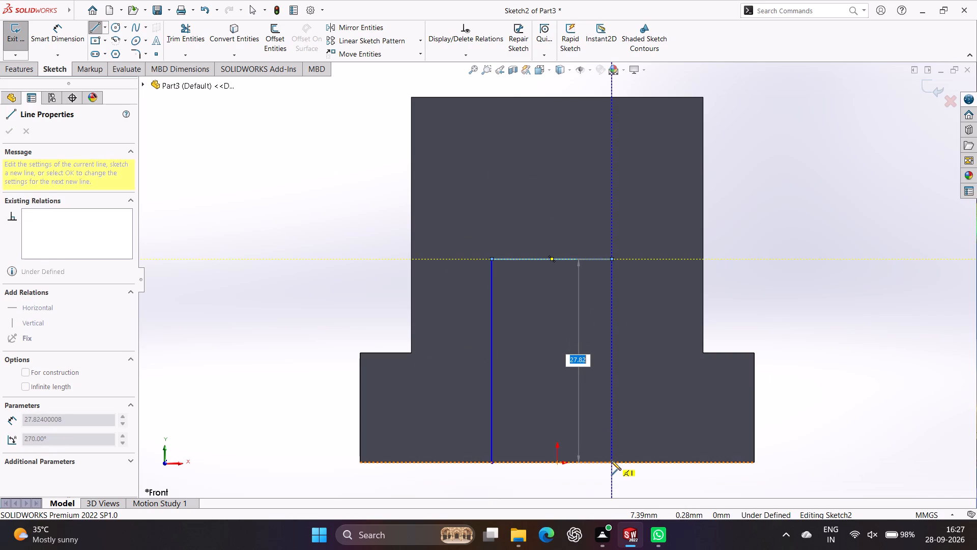
pyautogui.click(611, 460)
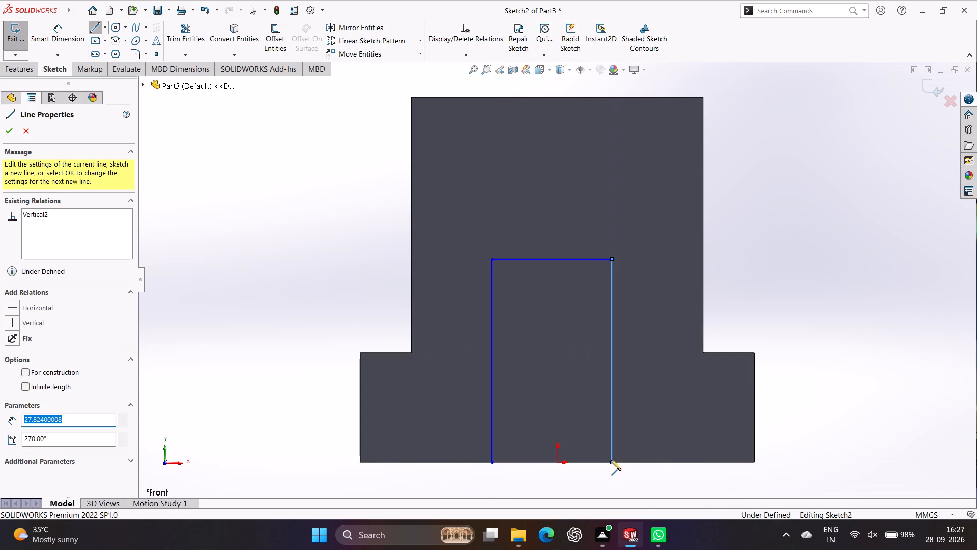
pyautogui.press('Escape')
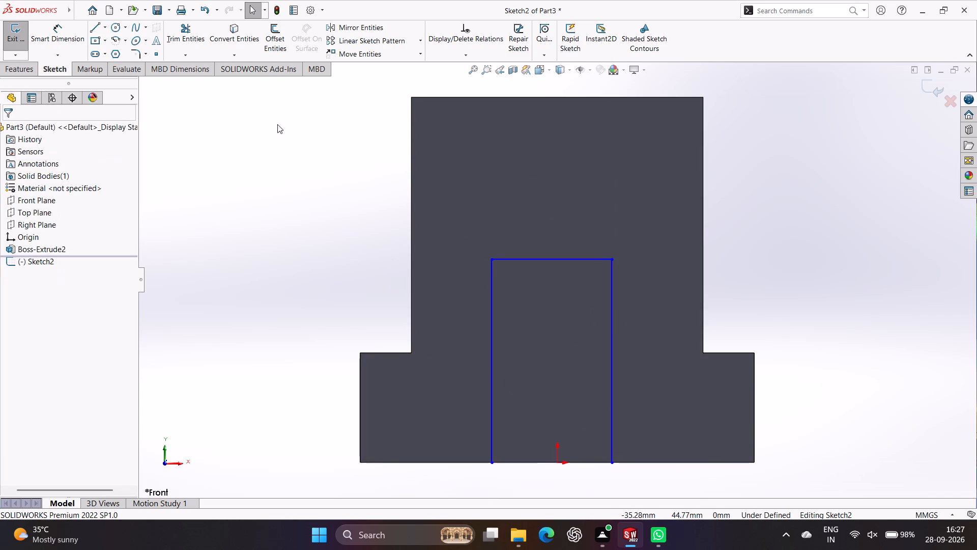
# Draw a vertical centerline about 61 mm long through the origin, extending beyond the body's top and bottom edges.
pyautogui.click(106, 28)
pyautogui.click(112, 54)
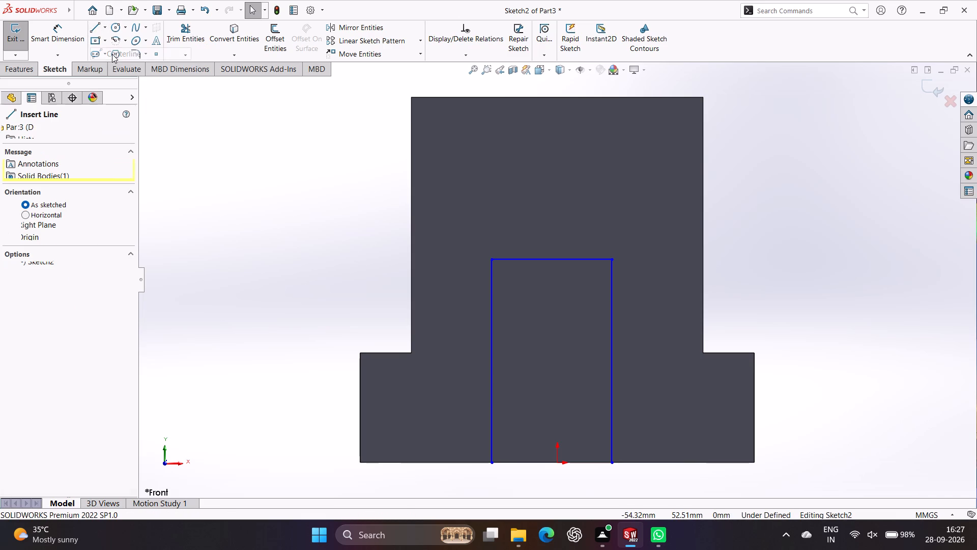
pyautogui.scroll(-1, 573, 266)
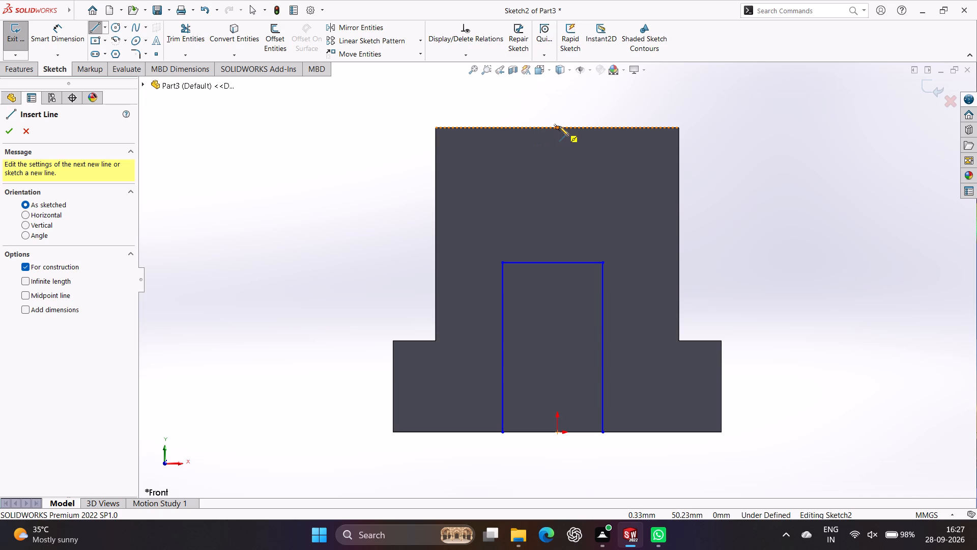
pyautogui.click(555, 94)
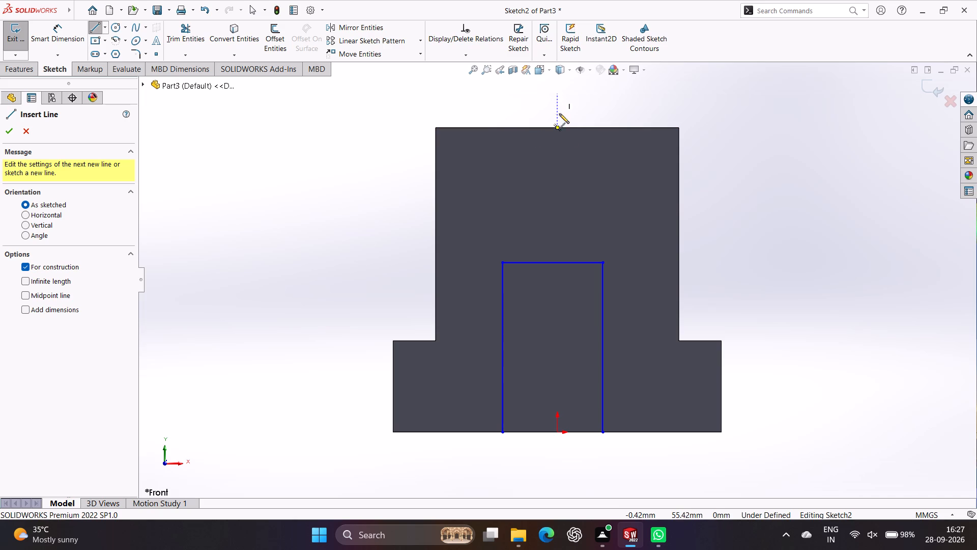
pyautogui.click(558, 466)
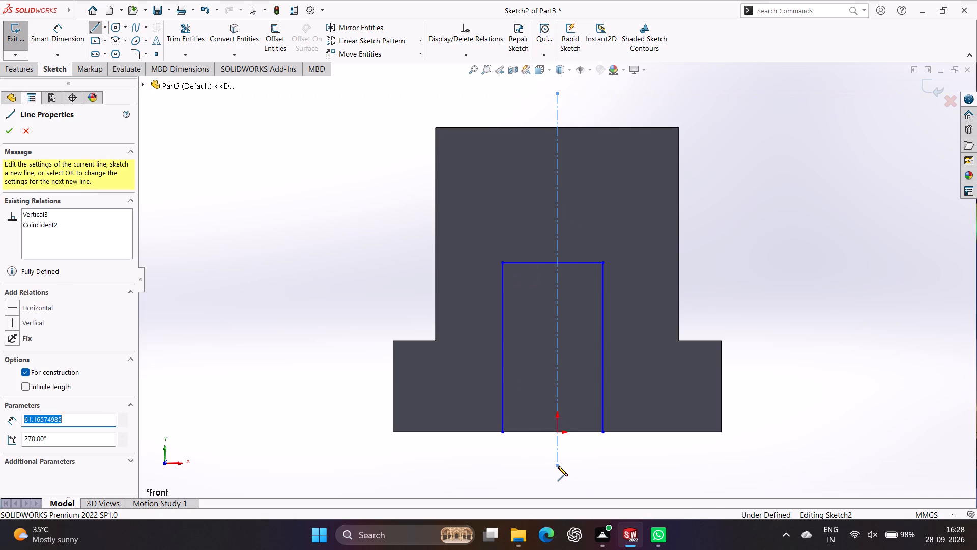
pyautogui.press('Escape')
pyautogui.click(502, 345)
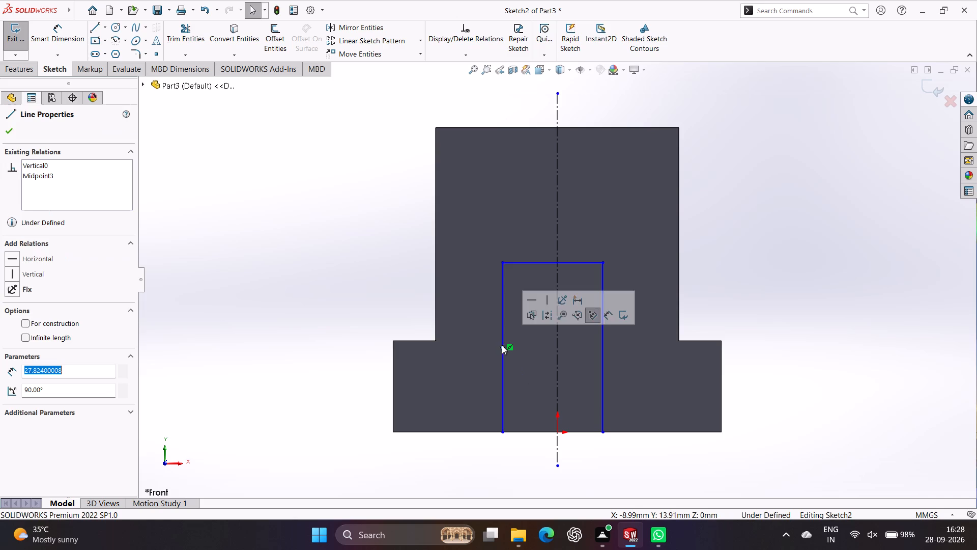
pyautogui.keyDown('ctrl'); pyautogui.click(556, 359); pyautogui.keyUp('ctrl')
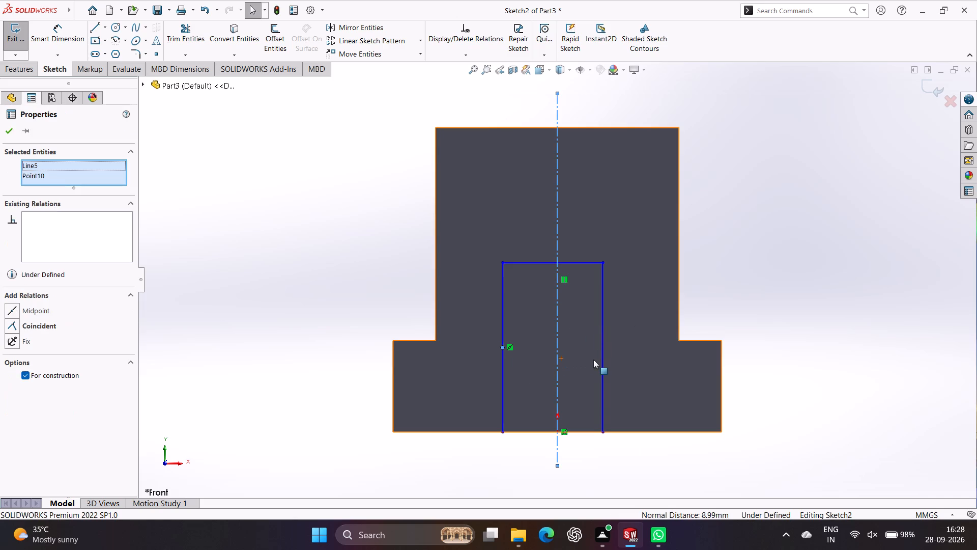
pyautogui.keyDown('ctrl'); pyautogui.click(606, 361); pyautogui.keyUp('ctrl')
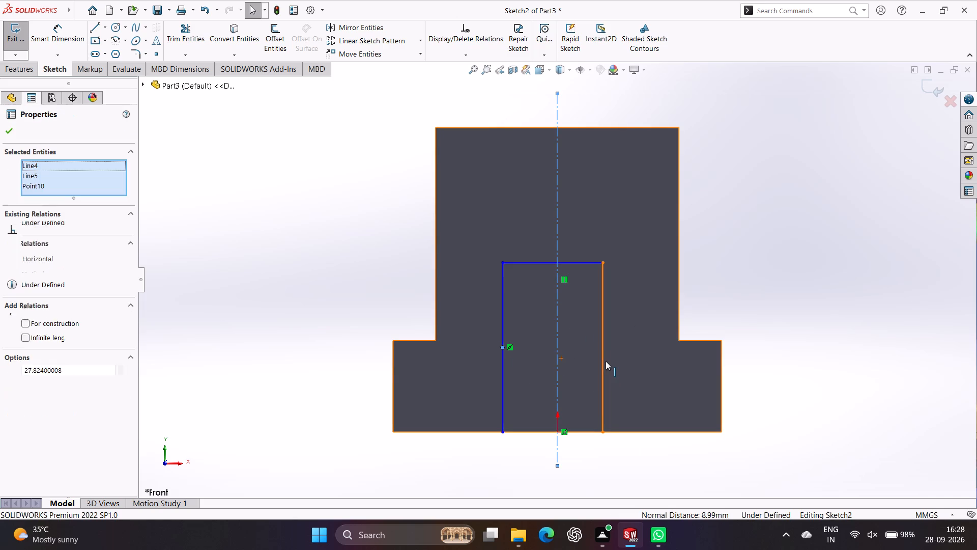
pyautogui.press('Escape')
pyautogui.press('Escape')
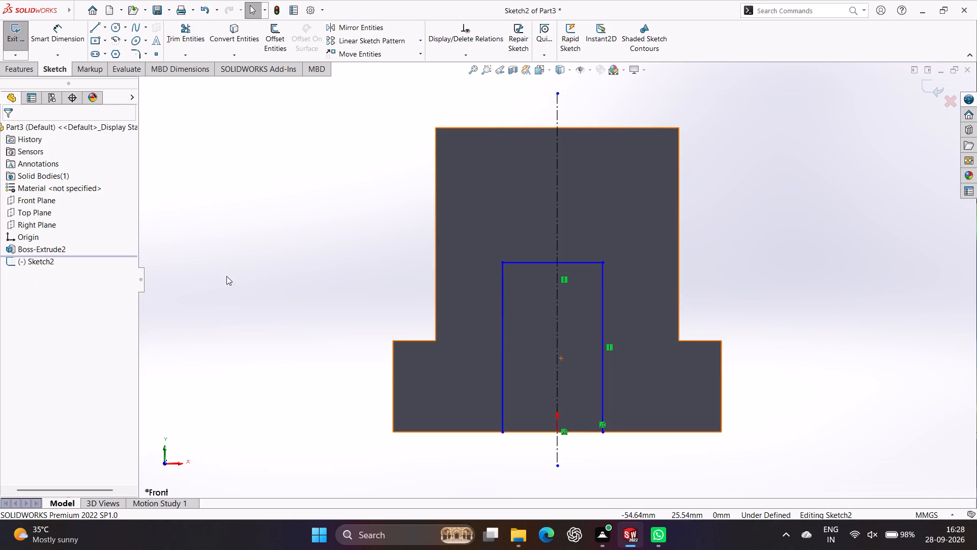
# Make the slot outline's two vertical sides symmetric about the vertical centerline.
pyautogui.keyDown('ctrl'); pyautogui.click(501, 315); pyautogui.keyUp('ctrl')
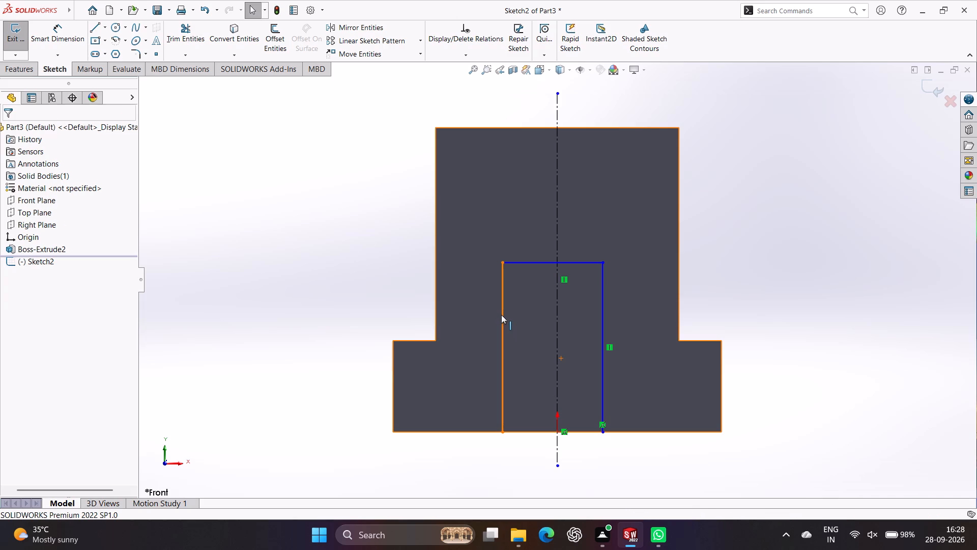
pyautogui.keyDown('ctrl'); pyautogui.click(559, 317); pyautogui.keyUp('ctrl')
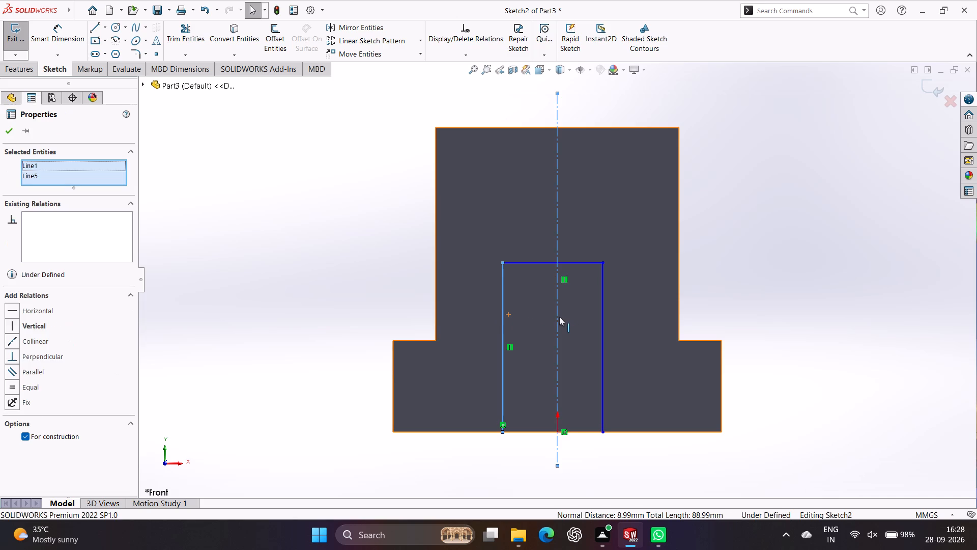
pyautogui.keyDown('ctrl'); pyautogui.click(600, 338); pyautogui.keyUp('ctrl')
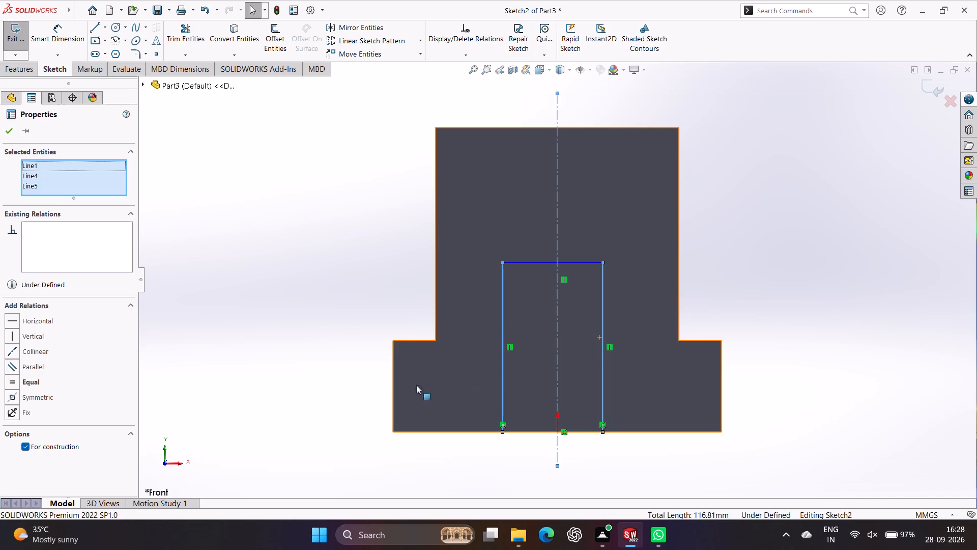
pyautogui.click(51, 394)
pyautogui.click(8, 135)
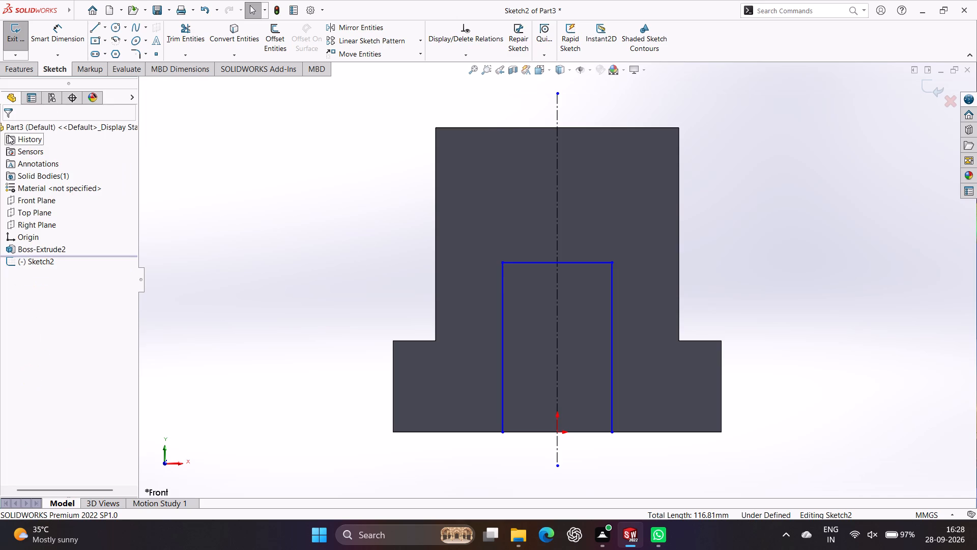
# Dimension the slot outline's vertical side and set its height to 34 mm.
pyautogui.click(61, 43)
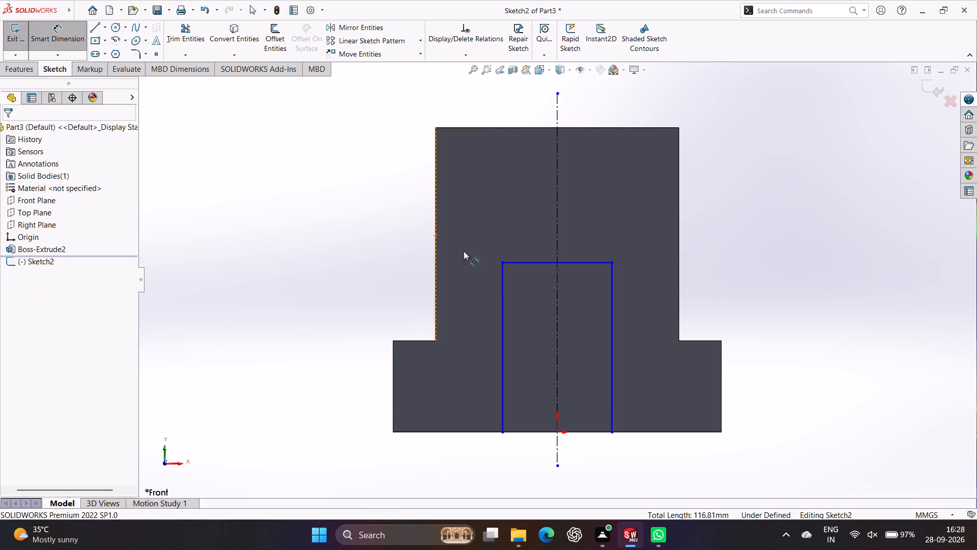
pyautogui.click(501, 297)
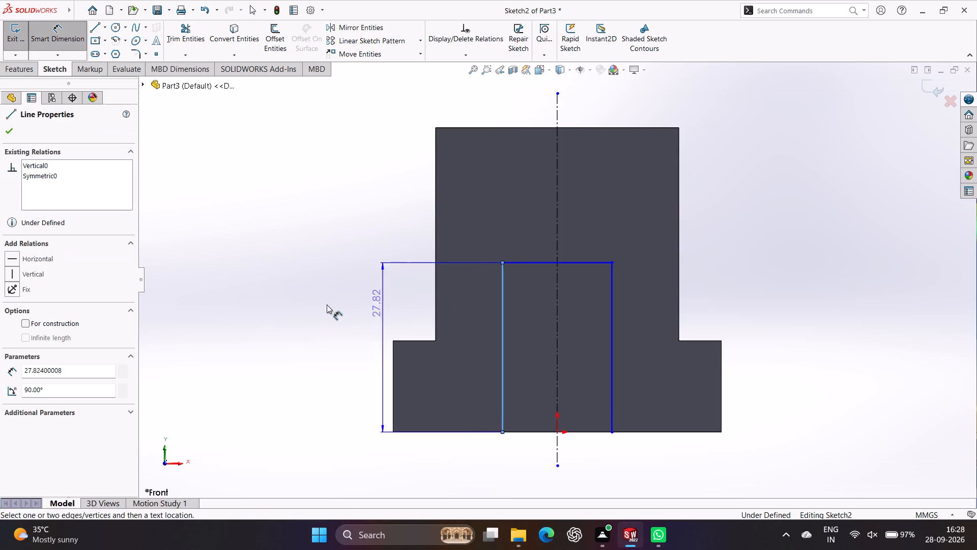
pyautogui.click(309, 306)
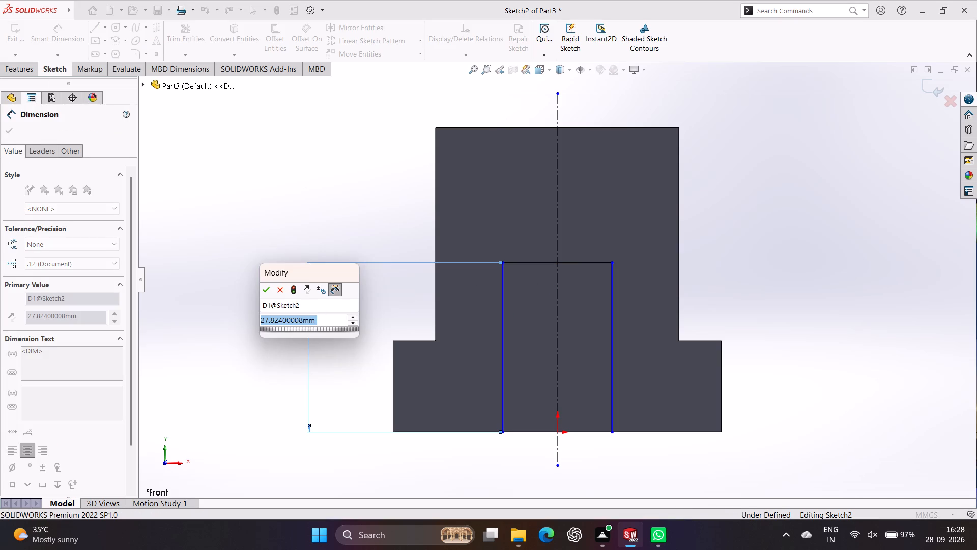
pyautogui.write('34')
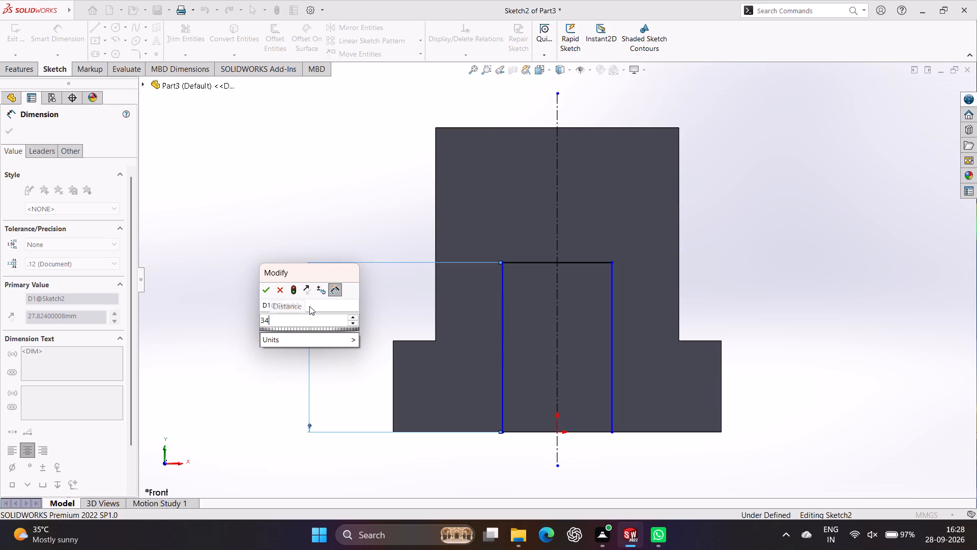
pyautogui.press('Return')
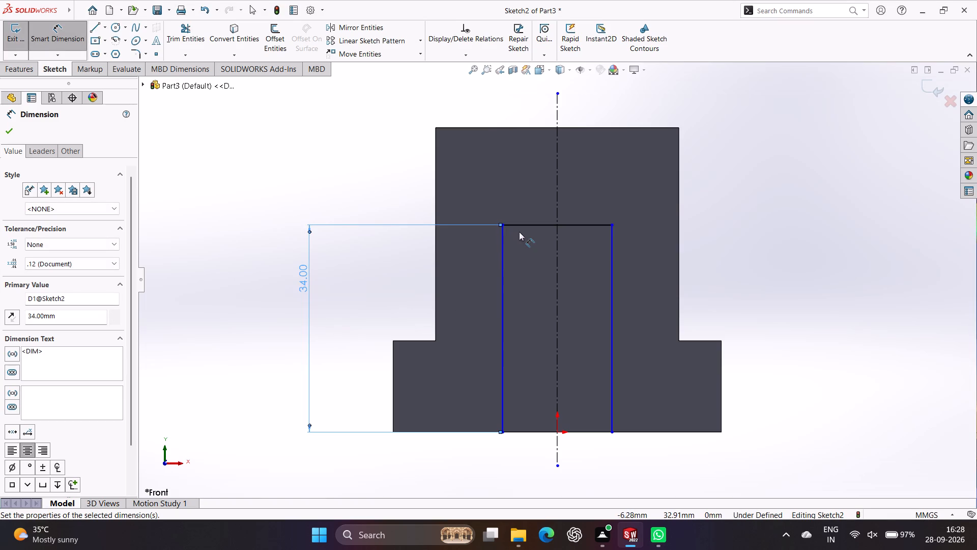
# Dimension the slot outline's top edge, set its width to 18 mm, and exit the sketch.
pyautogui.click(535, 223)
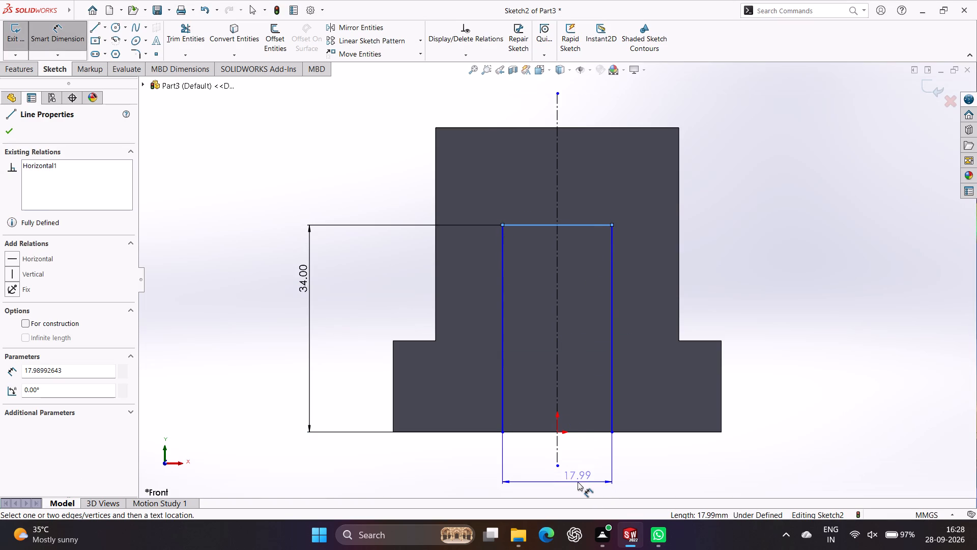
pyautogui.click(578, 482)
pyautogui.write('18')
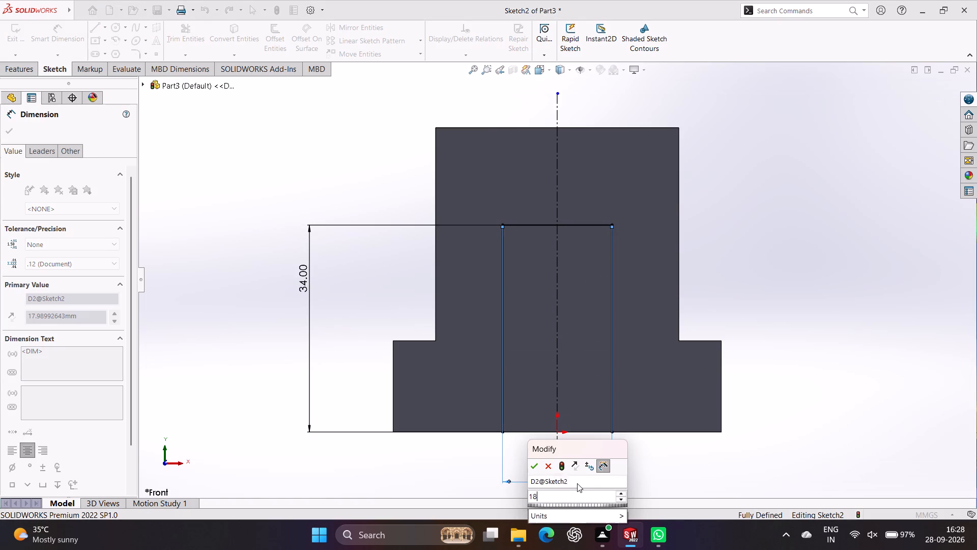
pyautogui.press('Return')
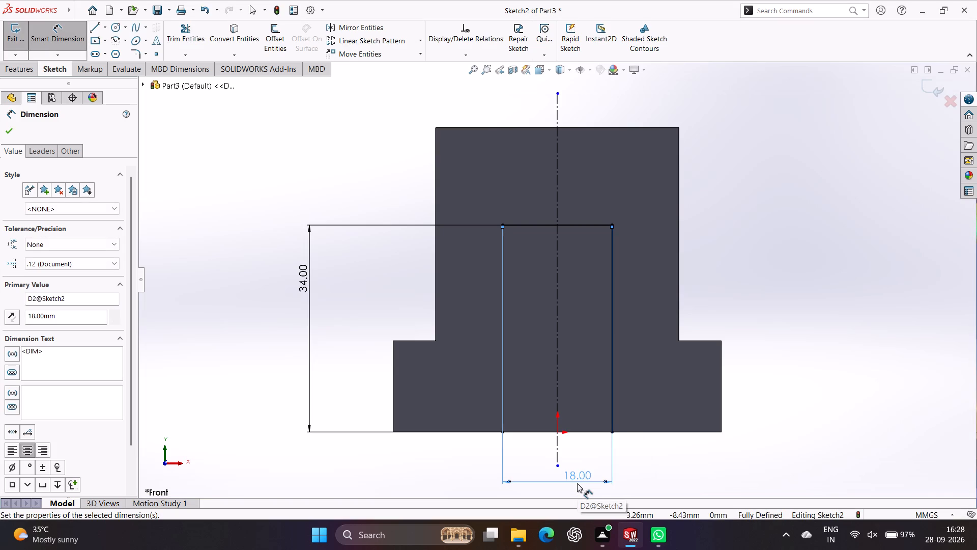
pyautogui.click(5, 129)
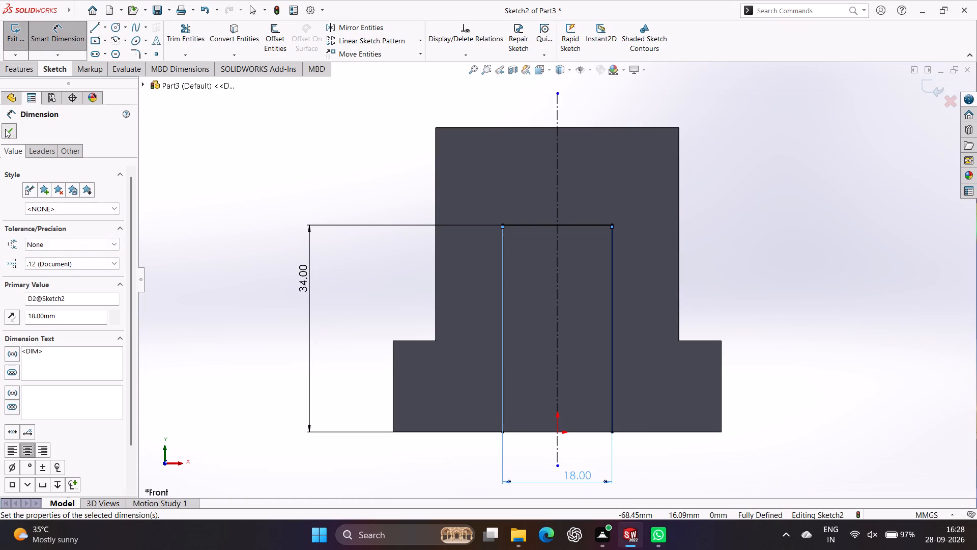
pyautogui.scroll(-2, 412, 276)
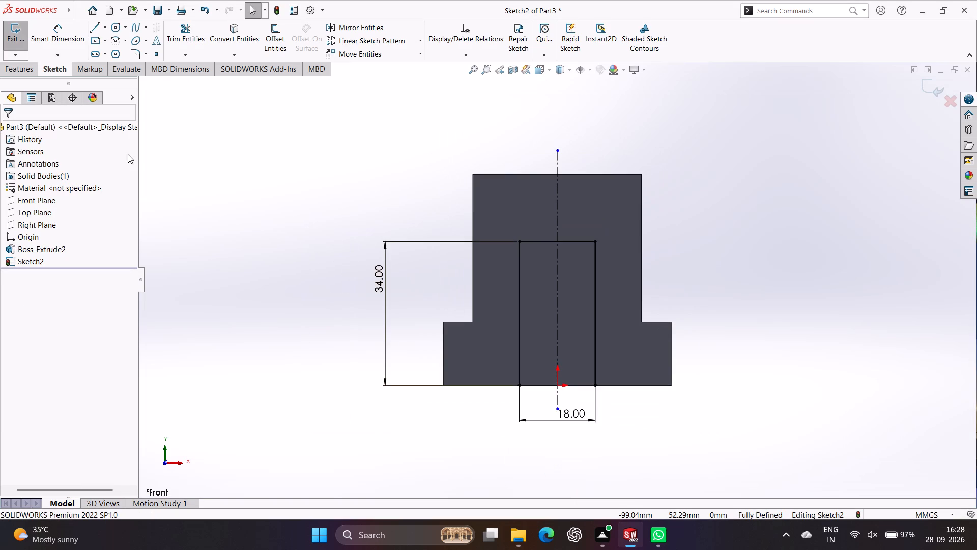
pyautogui.click(7, 37)
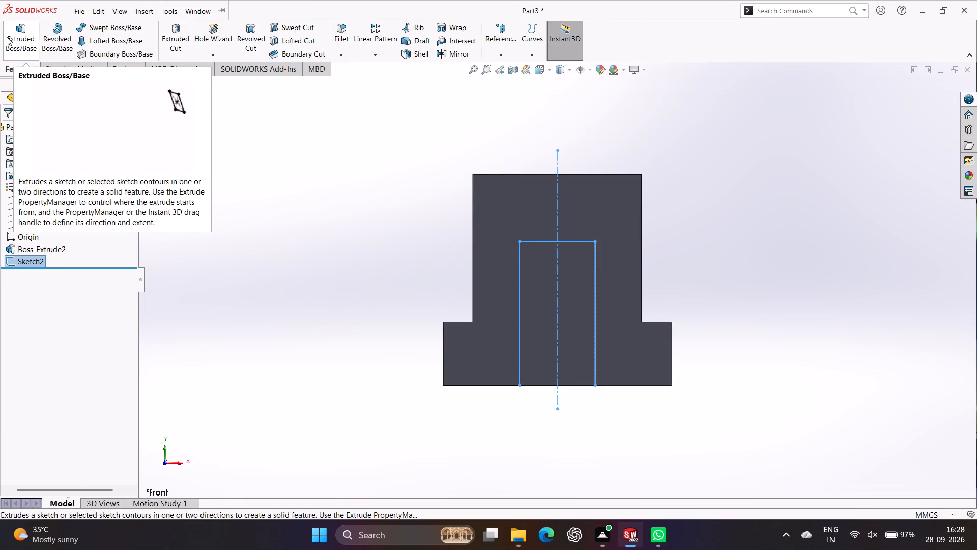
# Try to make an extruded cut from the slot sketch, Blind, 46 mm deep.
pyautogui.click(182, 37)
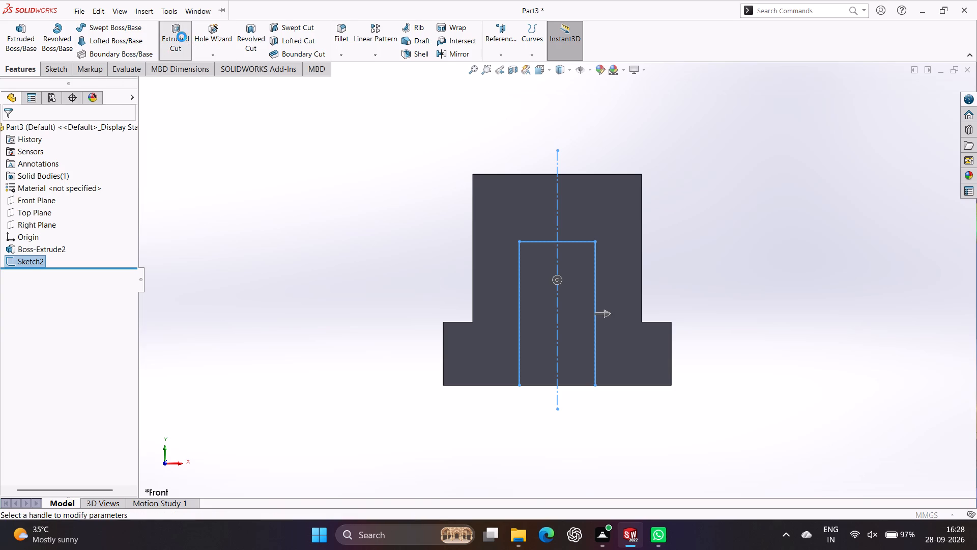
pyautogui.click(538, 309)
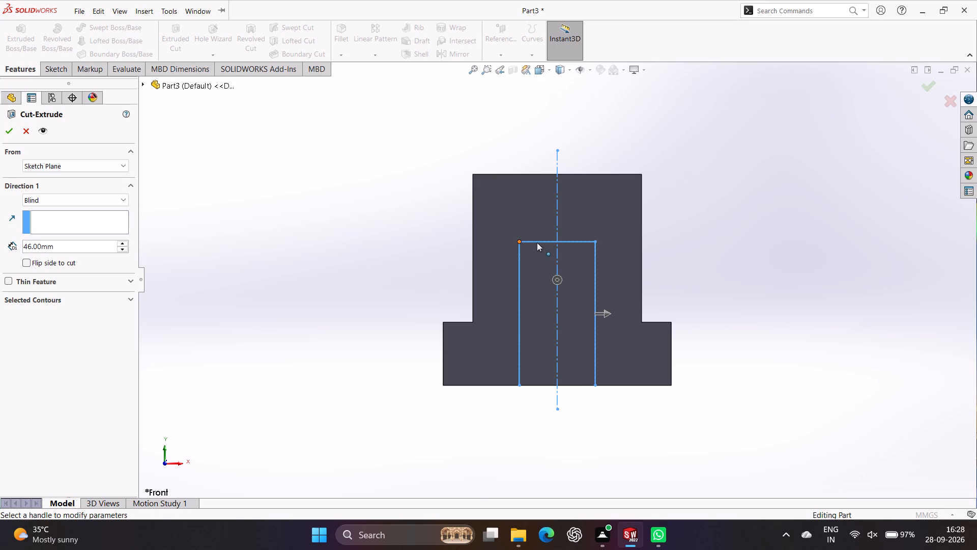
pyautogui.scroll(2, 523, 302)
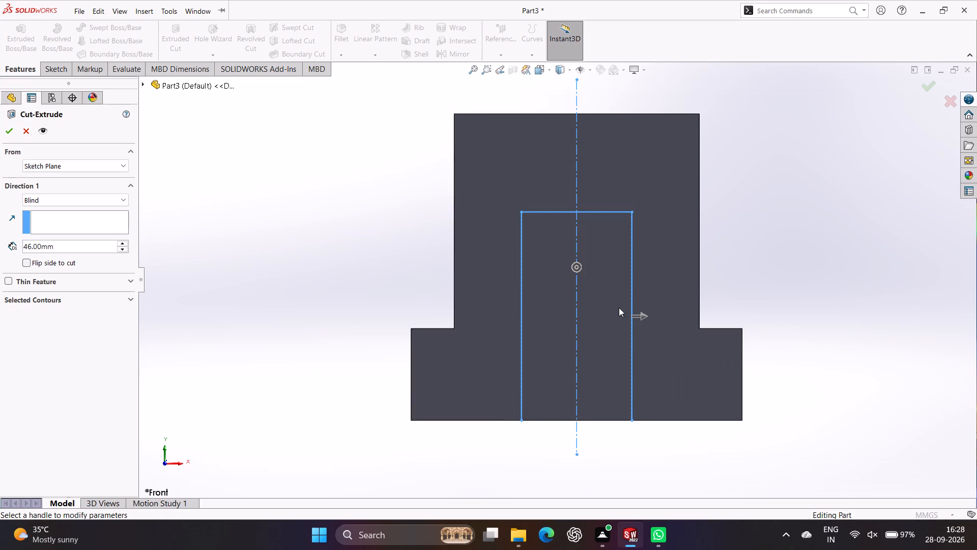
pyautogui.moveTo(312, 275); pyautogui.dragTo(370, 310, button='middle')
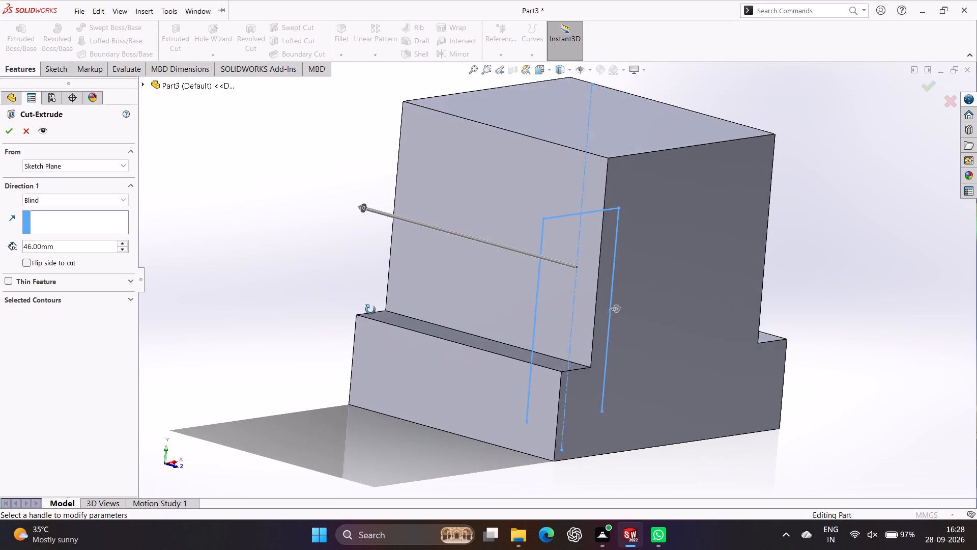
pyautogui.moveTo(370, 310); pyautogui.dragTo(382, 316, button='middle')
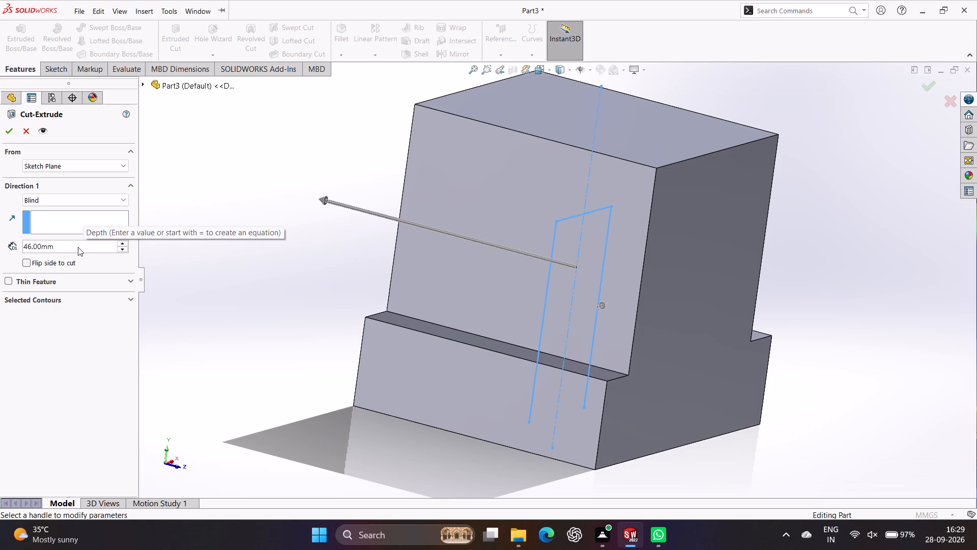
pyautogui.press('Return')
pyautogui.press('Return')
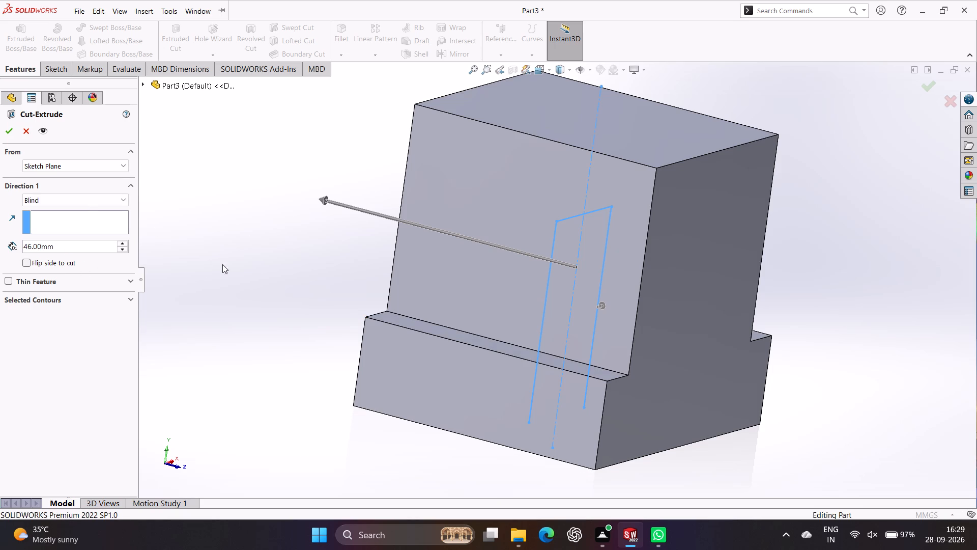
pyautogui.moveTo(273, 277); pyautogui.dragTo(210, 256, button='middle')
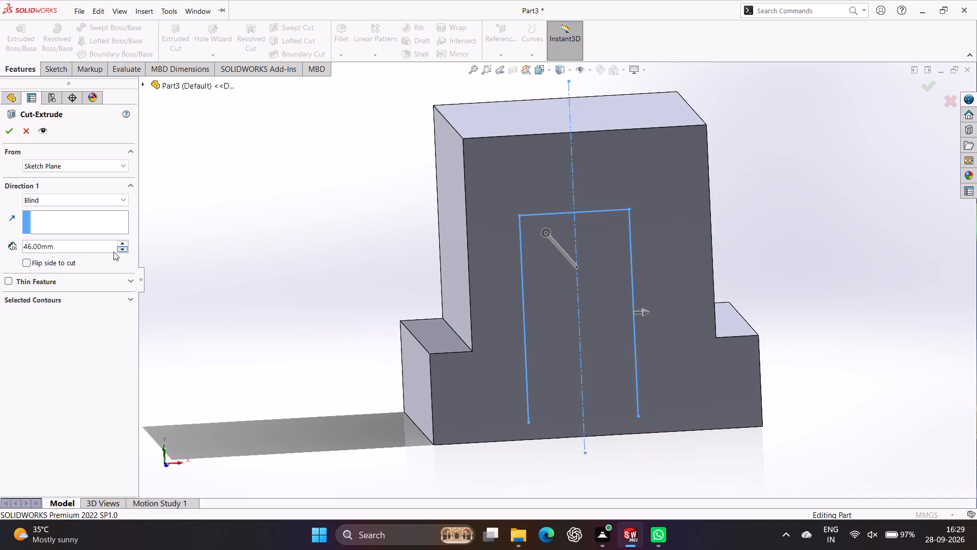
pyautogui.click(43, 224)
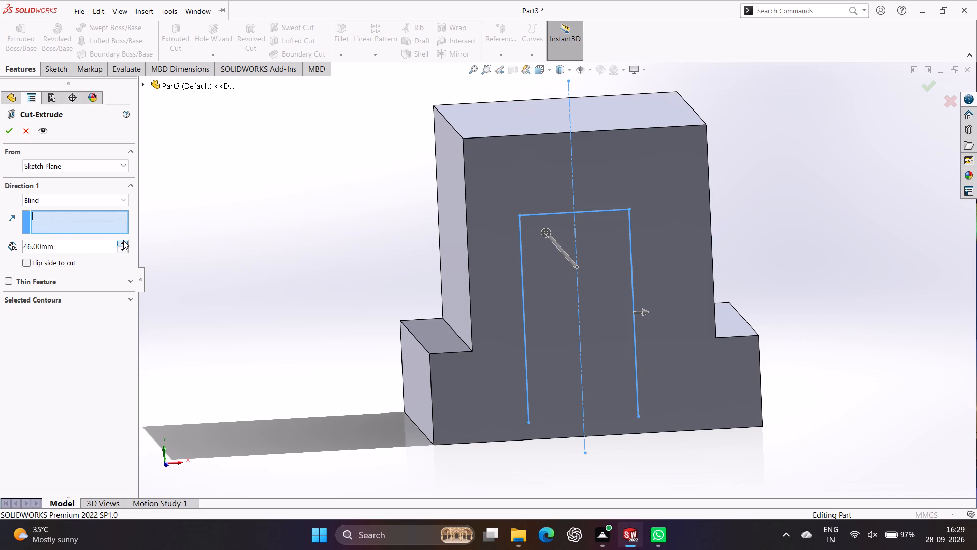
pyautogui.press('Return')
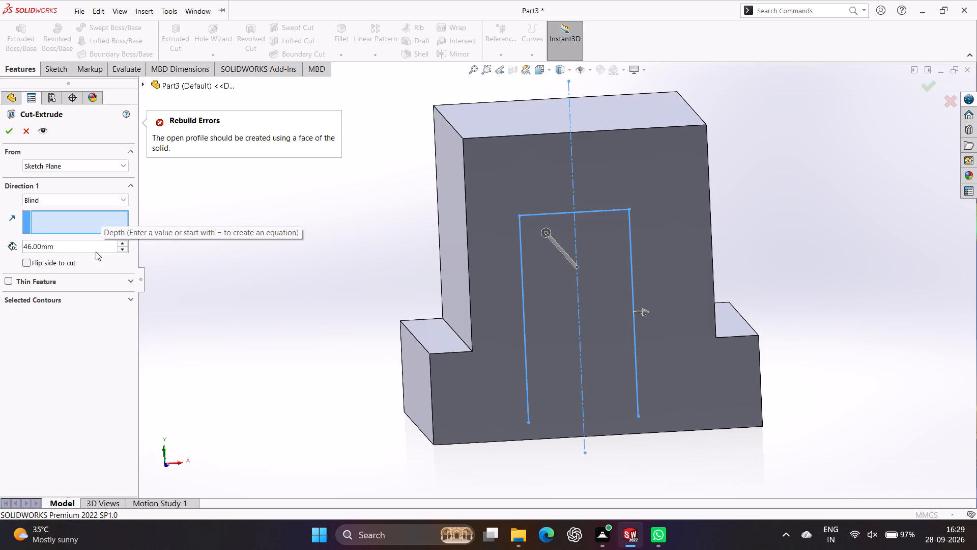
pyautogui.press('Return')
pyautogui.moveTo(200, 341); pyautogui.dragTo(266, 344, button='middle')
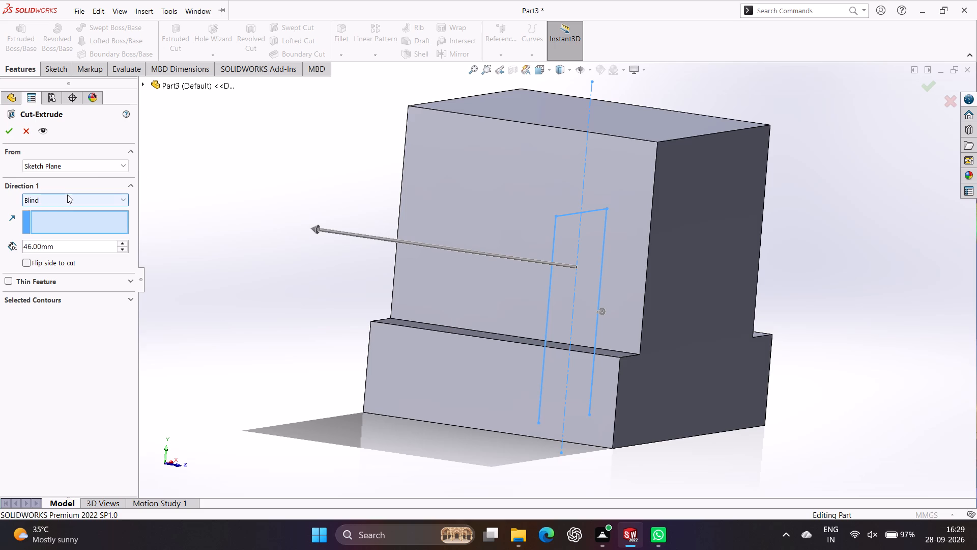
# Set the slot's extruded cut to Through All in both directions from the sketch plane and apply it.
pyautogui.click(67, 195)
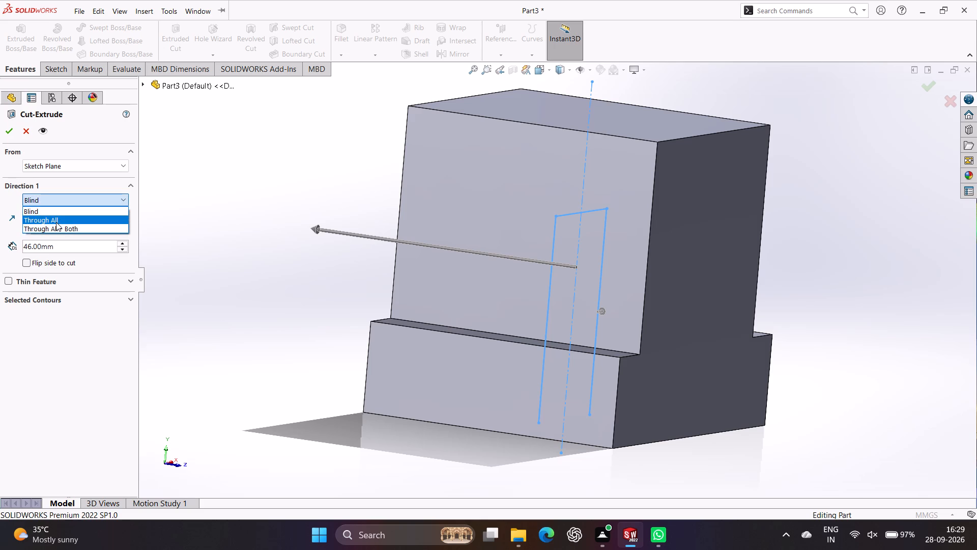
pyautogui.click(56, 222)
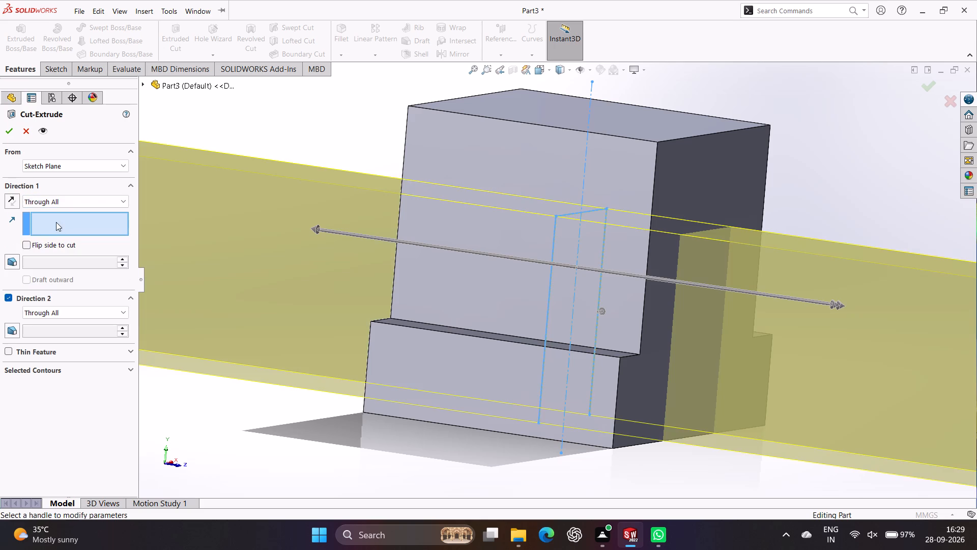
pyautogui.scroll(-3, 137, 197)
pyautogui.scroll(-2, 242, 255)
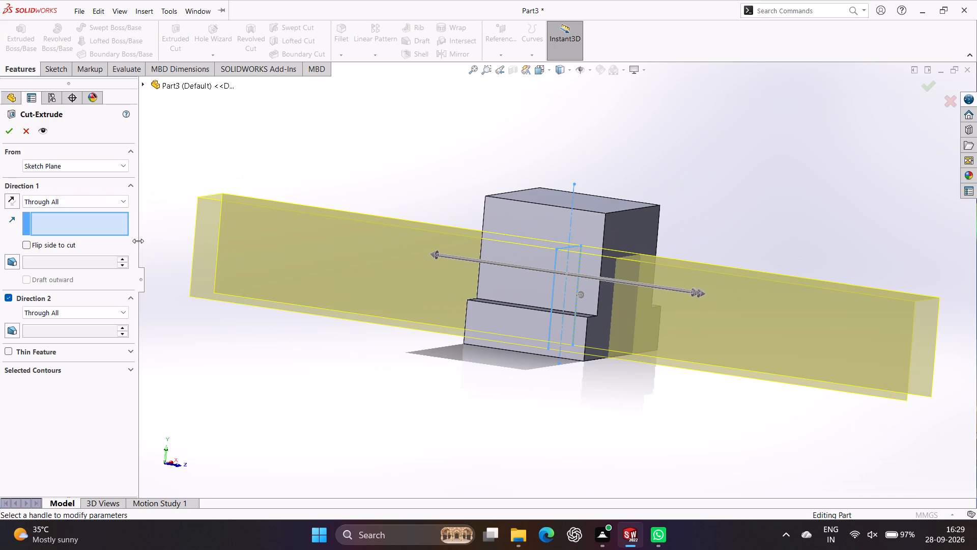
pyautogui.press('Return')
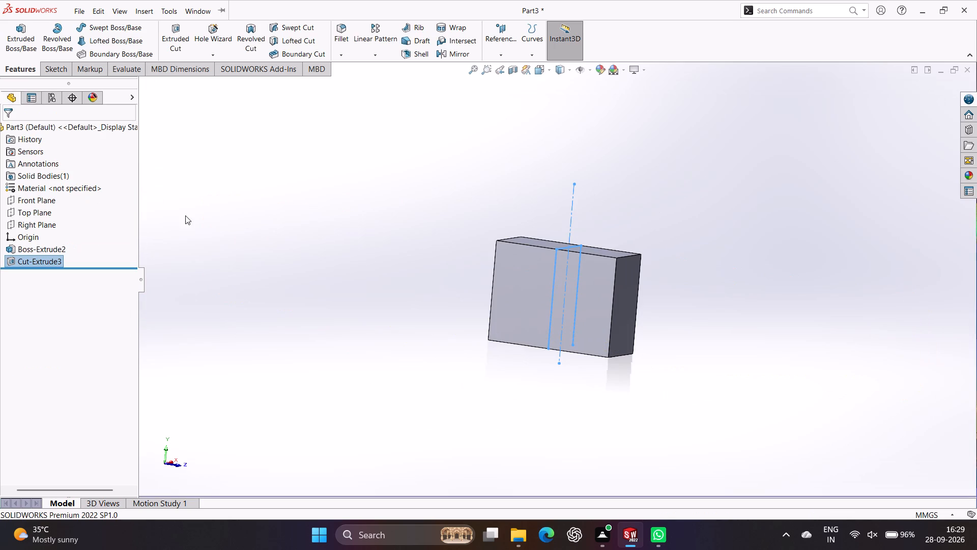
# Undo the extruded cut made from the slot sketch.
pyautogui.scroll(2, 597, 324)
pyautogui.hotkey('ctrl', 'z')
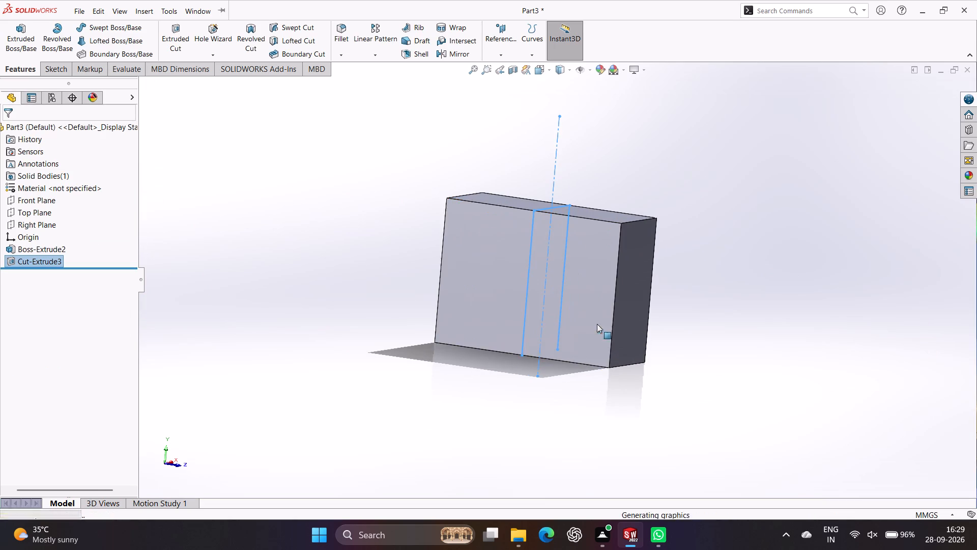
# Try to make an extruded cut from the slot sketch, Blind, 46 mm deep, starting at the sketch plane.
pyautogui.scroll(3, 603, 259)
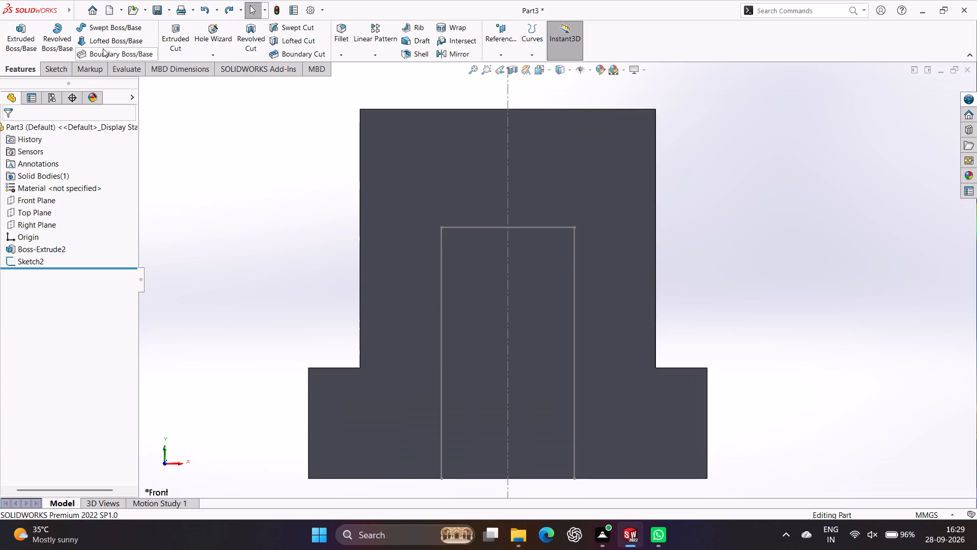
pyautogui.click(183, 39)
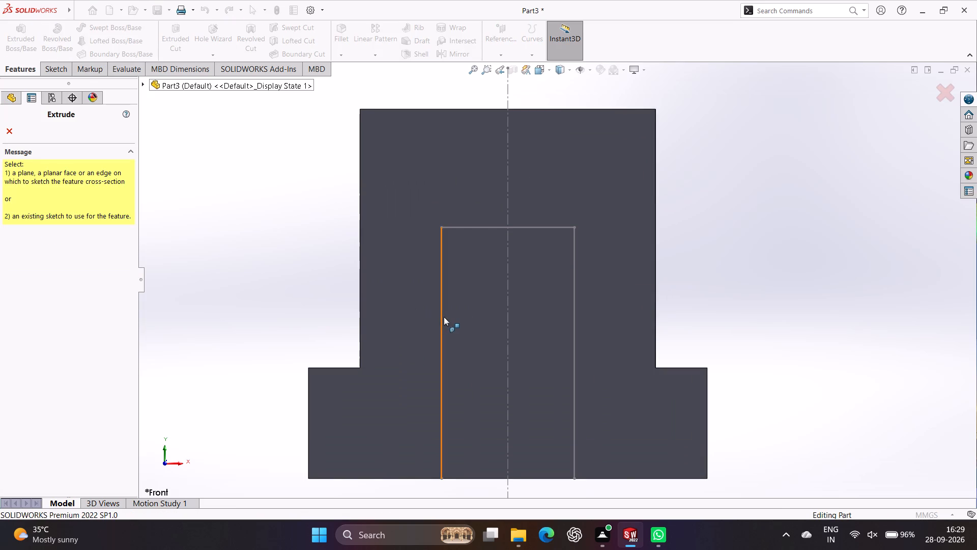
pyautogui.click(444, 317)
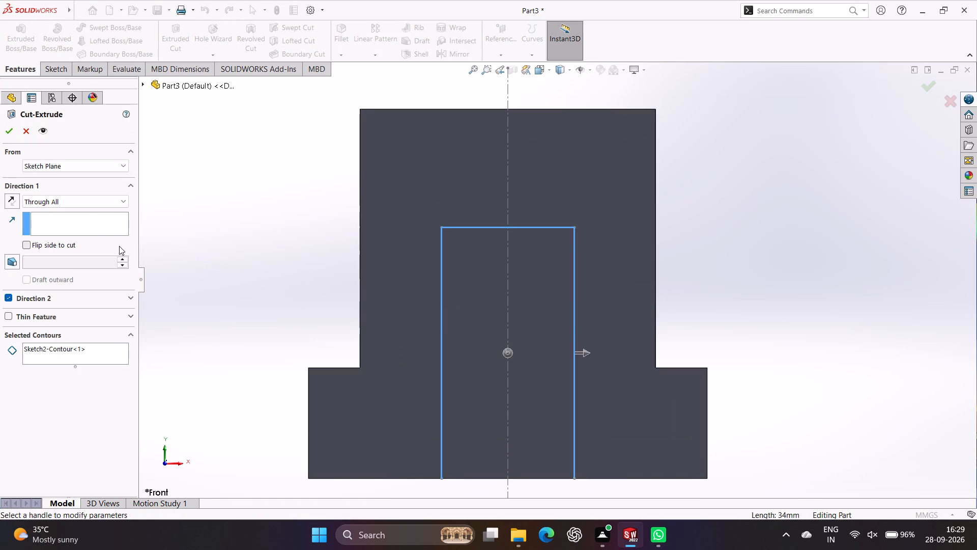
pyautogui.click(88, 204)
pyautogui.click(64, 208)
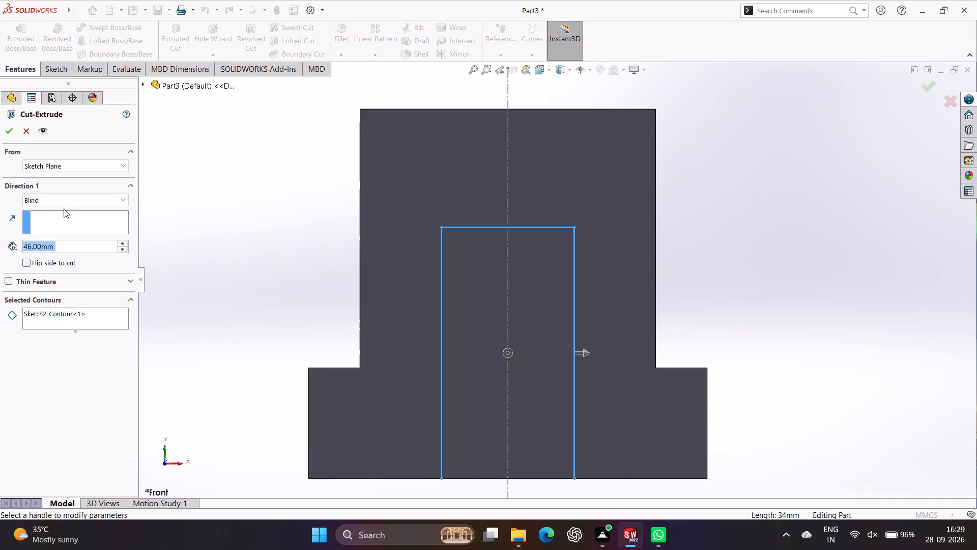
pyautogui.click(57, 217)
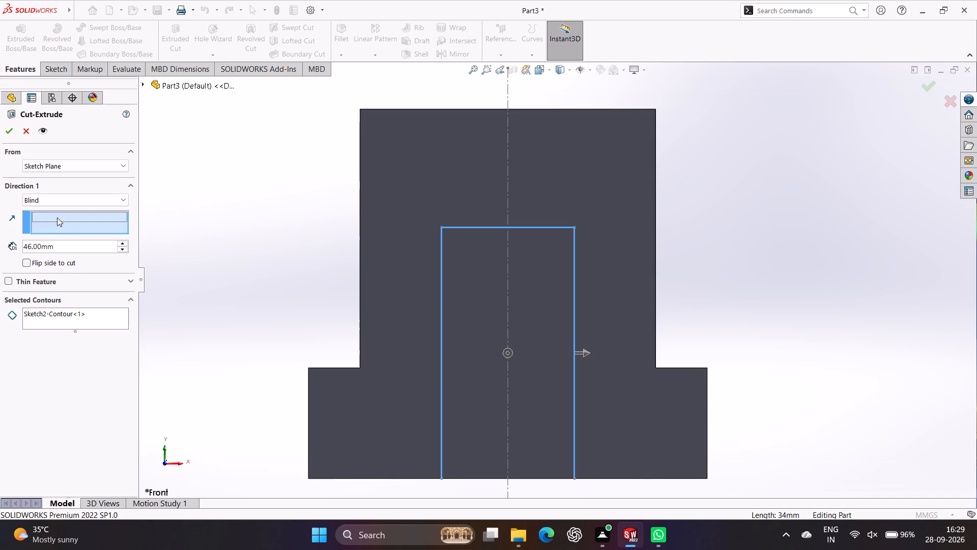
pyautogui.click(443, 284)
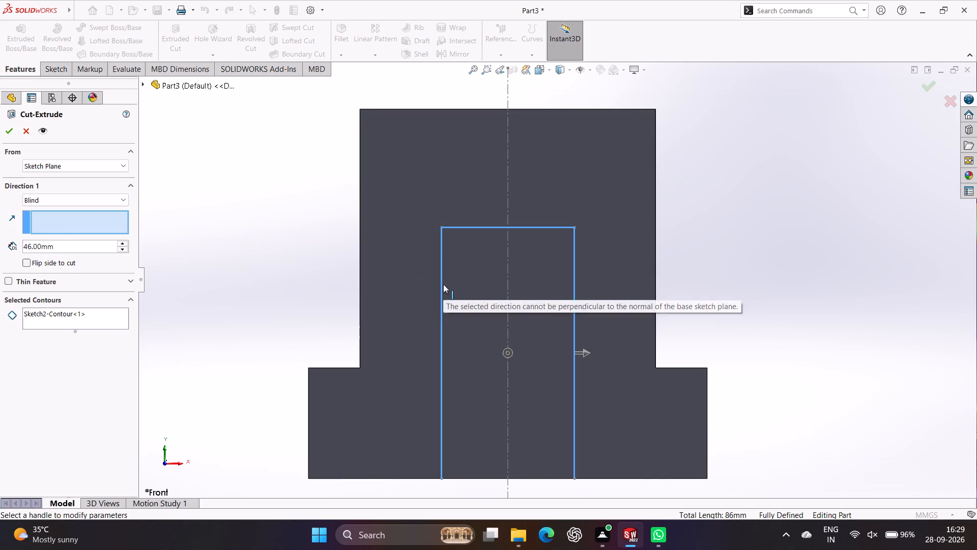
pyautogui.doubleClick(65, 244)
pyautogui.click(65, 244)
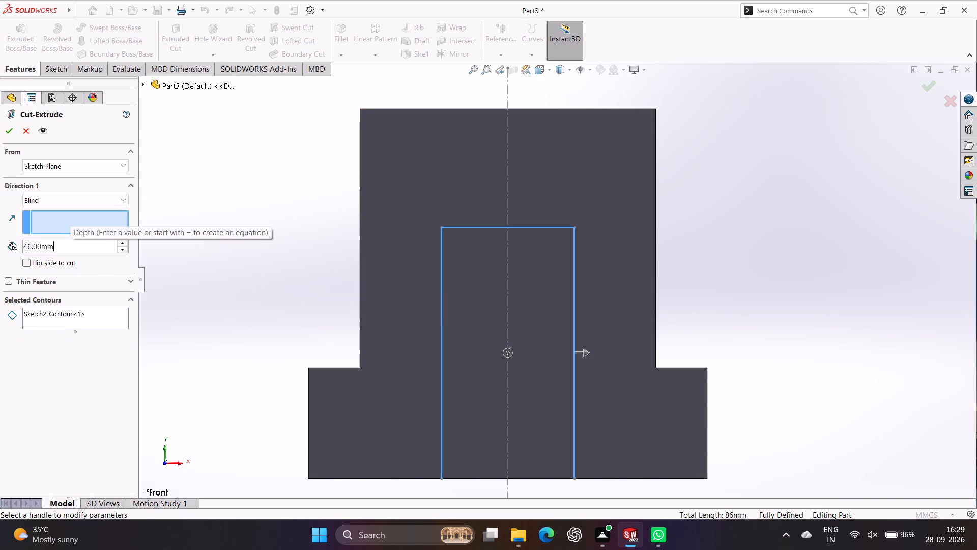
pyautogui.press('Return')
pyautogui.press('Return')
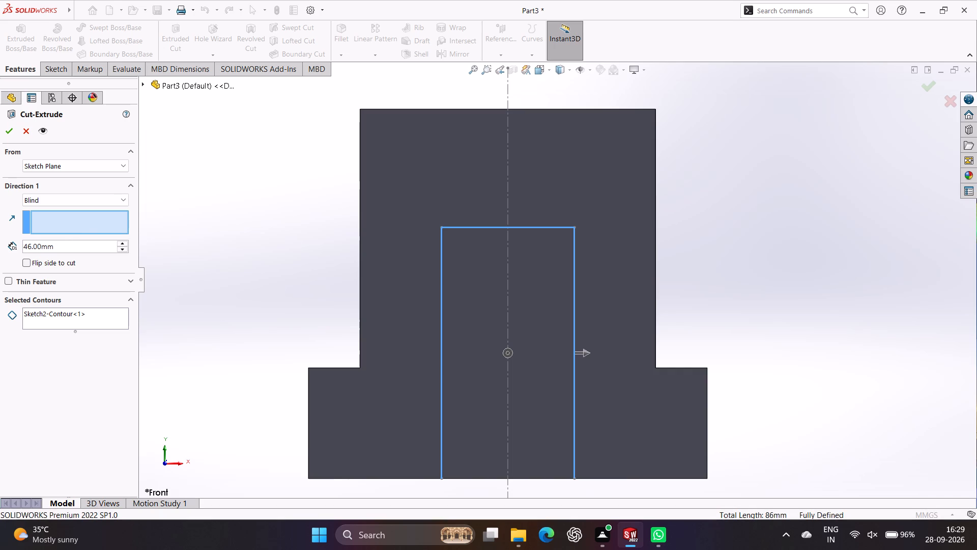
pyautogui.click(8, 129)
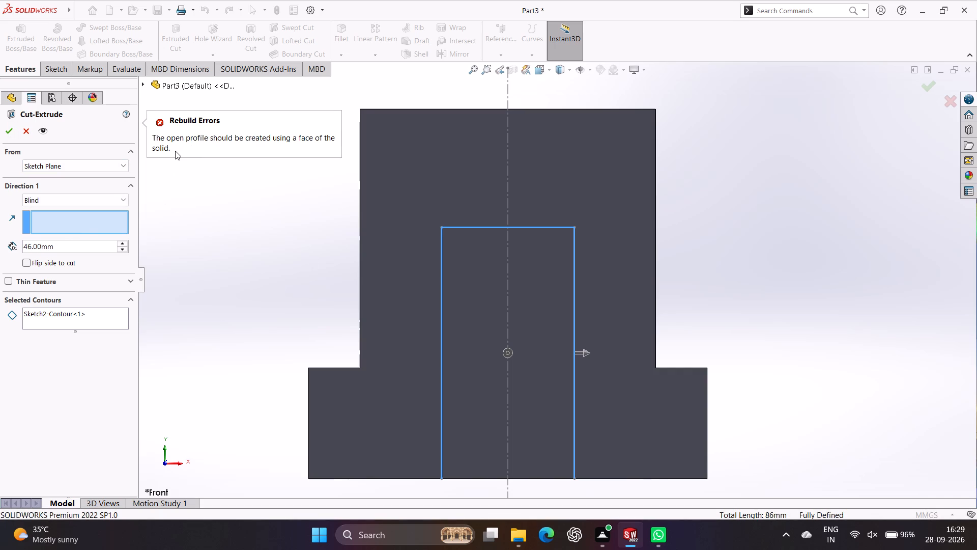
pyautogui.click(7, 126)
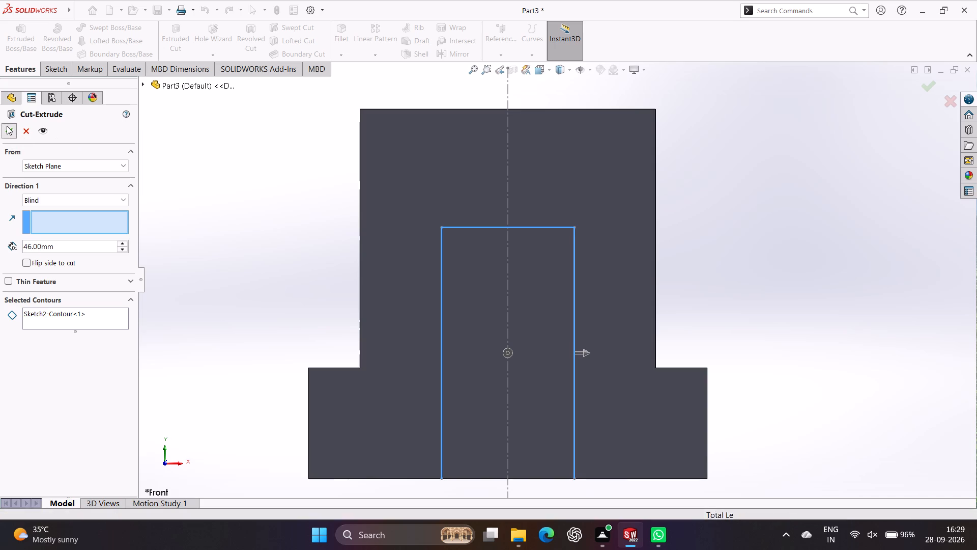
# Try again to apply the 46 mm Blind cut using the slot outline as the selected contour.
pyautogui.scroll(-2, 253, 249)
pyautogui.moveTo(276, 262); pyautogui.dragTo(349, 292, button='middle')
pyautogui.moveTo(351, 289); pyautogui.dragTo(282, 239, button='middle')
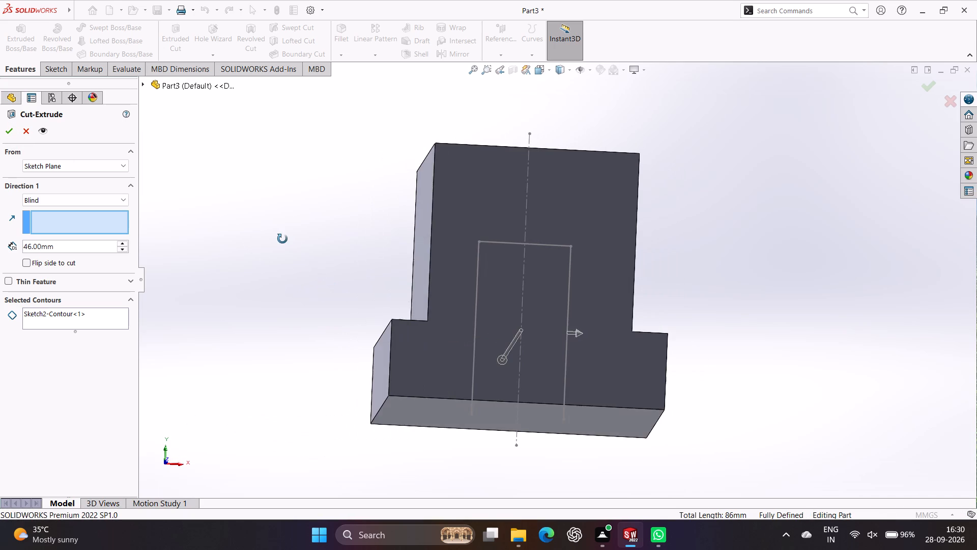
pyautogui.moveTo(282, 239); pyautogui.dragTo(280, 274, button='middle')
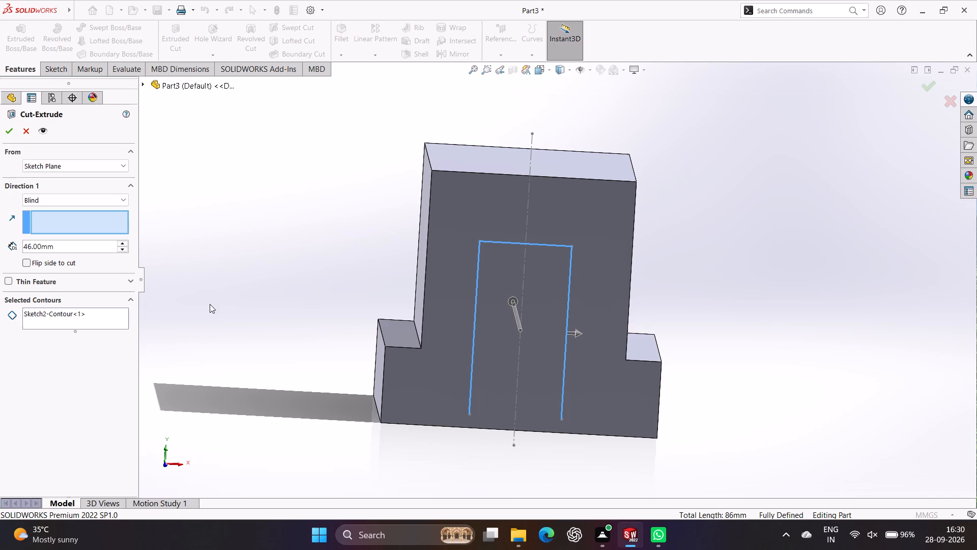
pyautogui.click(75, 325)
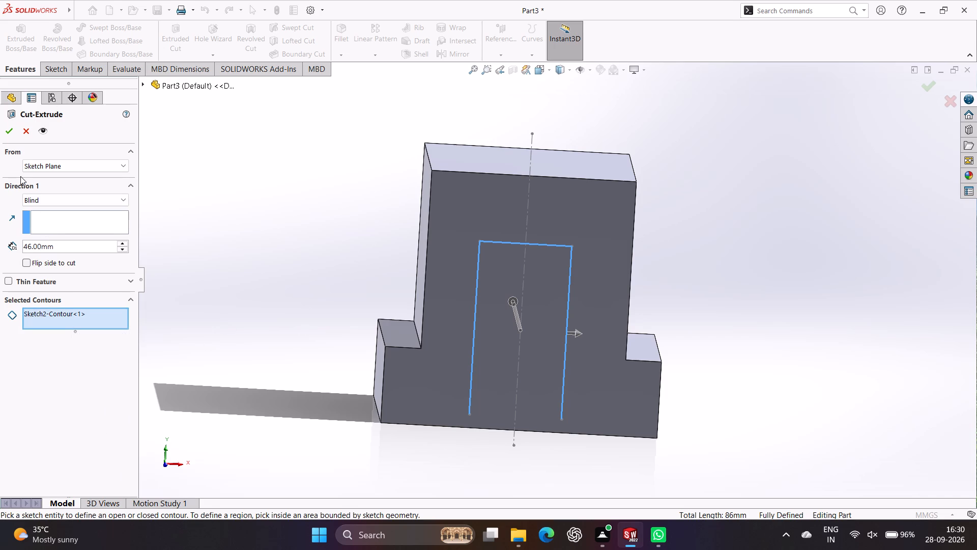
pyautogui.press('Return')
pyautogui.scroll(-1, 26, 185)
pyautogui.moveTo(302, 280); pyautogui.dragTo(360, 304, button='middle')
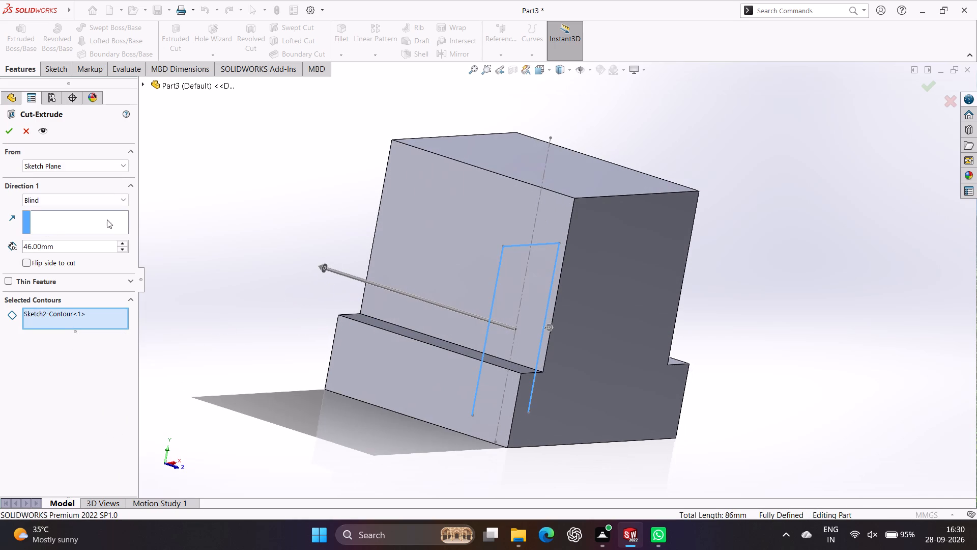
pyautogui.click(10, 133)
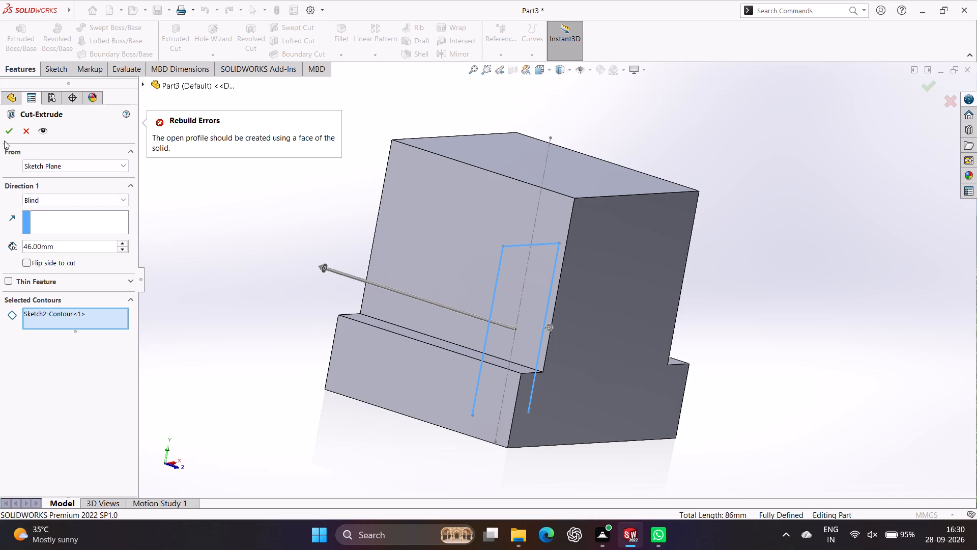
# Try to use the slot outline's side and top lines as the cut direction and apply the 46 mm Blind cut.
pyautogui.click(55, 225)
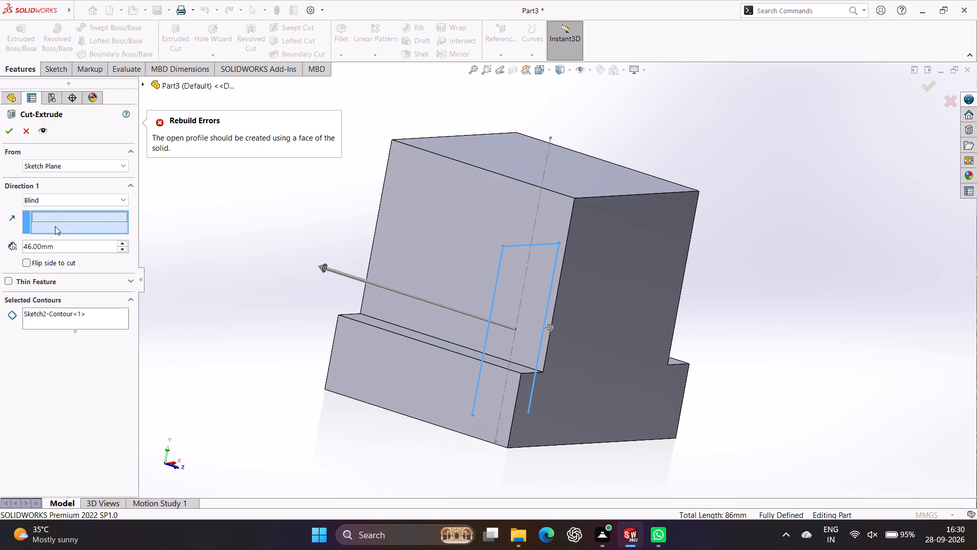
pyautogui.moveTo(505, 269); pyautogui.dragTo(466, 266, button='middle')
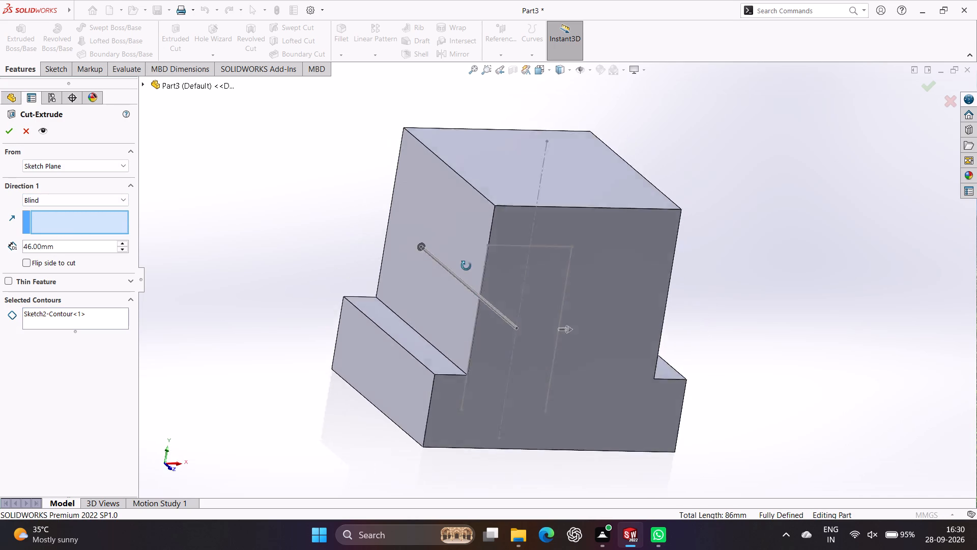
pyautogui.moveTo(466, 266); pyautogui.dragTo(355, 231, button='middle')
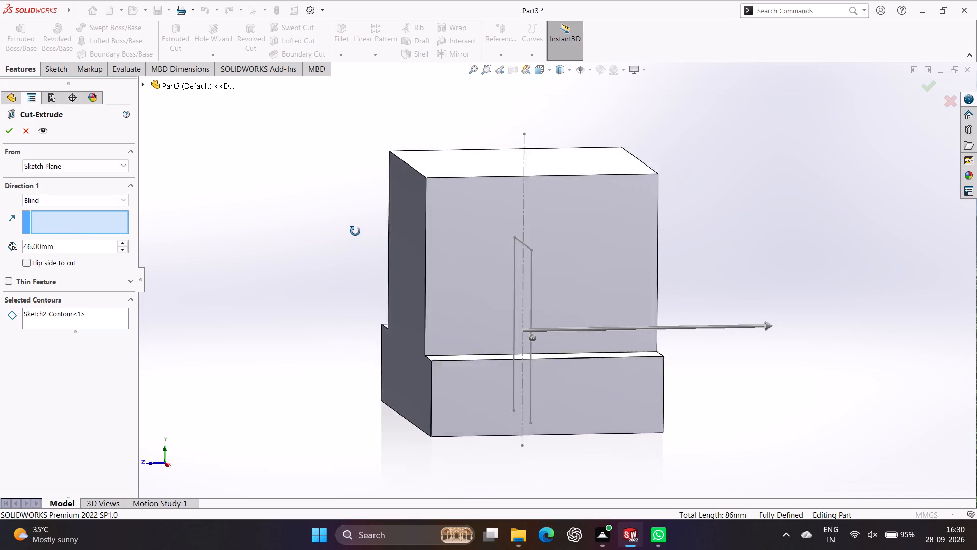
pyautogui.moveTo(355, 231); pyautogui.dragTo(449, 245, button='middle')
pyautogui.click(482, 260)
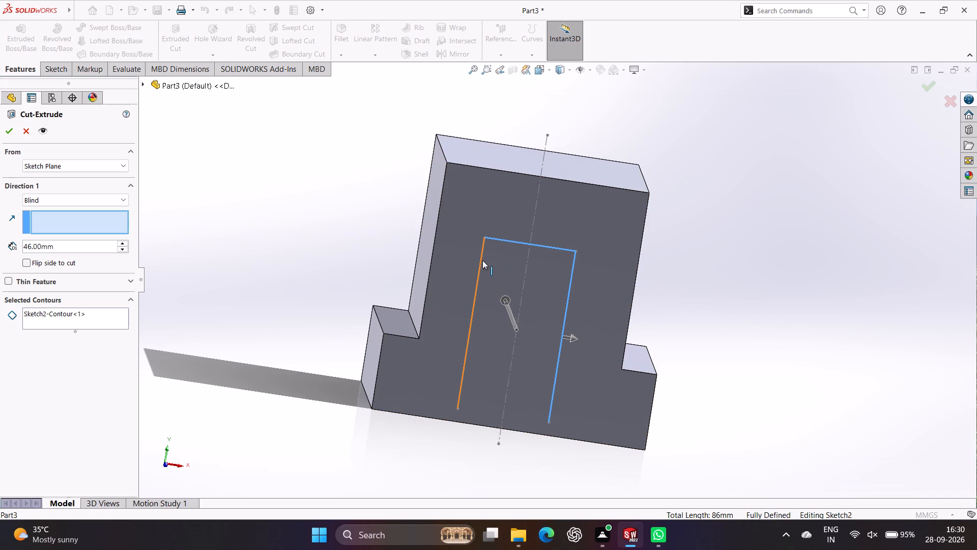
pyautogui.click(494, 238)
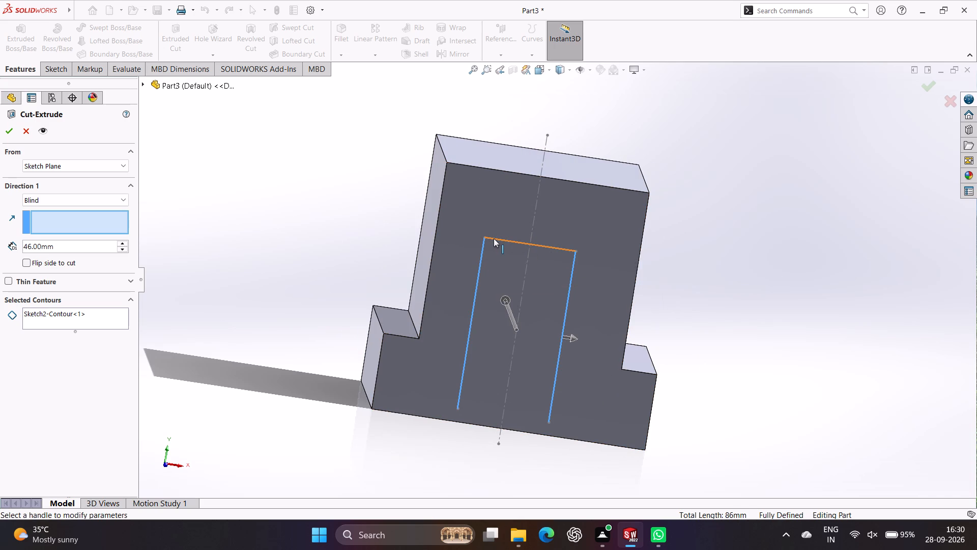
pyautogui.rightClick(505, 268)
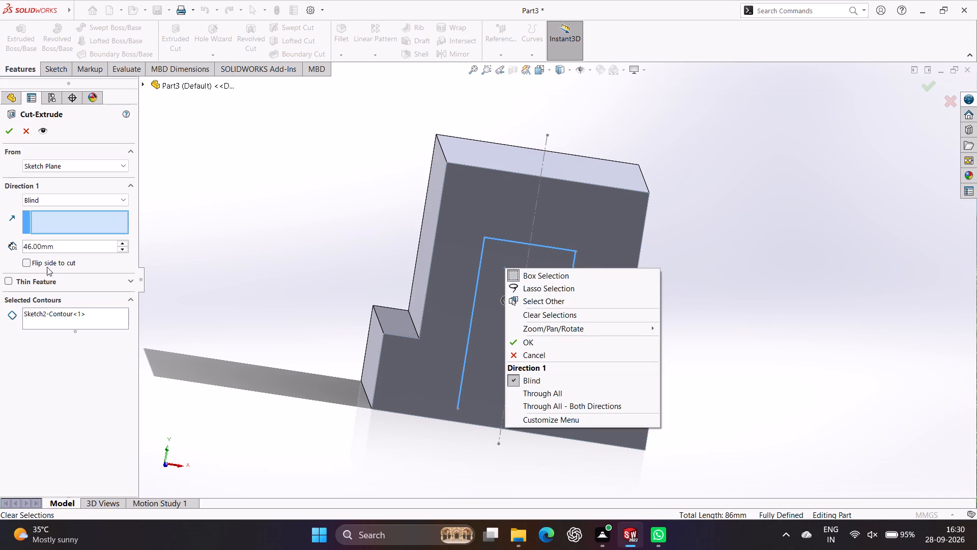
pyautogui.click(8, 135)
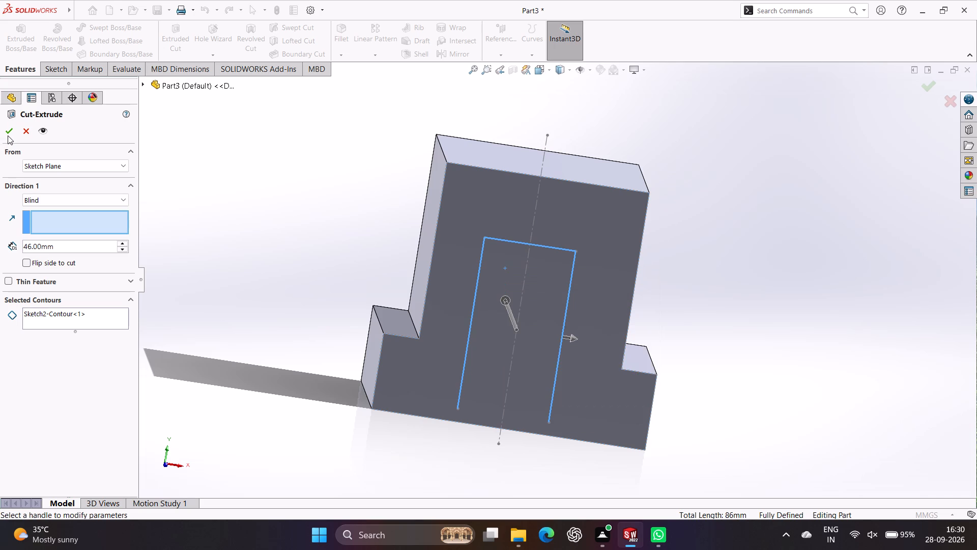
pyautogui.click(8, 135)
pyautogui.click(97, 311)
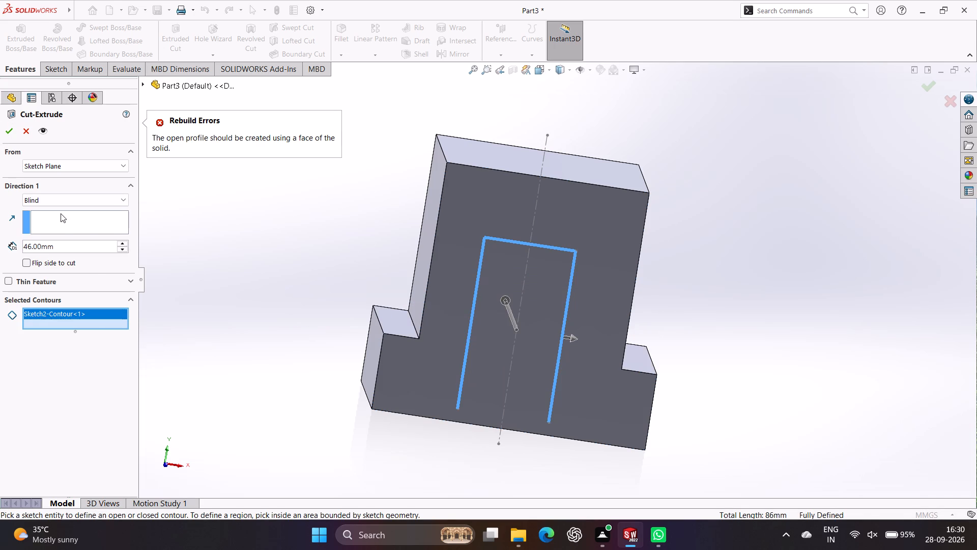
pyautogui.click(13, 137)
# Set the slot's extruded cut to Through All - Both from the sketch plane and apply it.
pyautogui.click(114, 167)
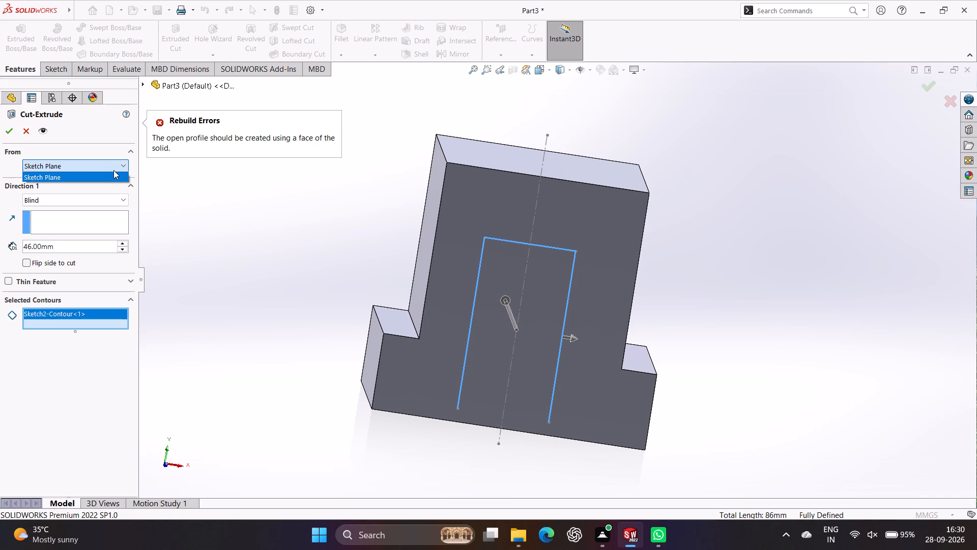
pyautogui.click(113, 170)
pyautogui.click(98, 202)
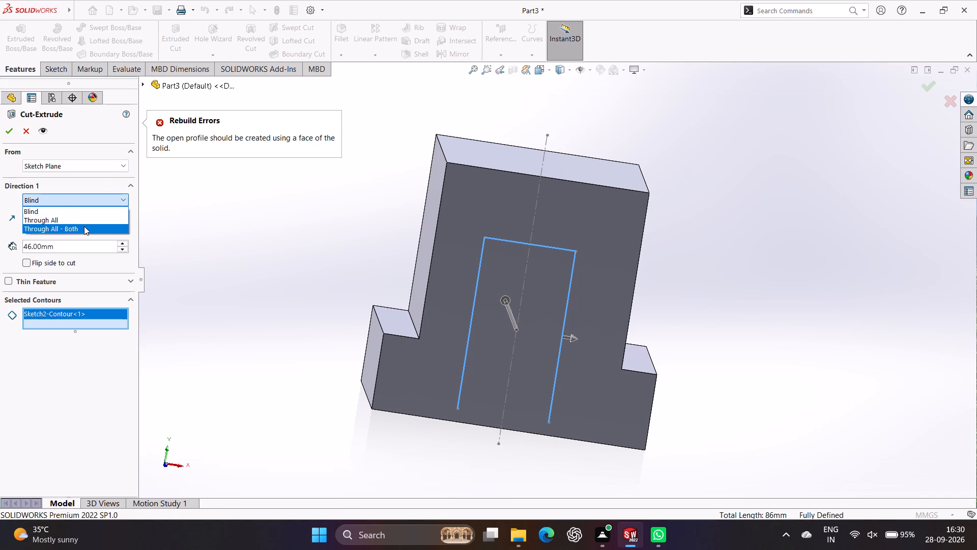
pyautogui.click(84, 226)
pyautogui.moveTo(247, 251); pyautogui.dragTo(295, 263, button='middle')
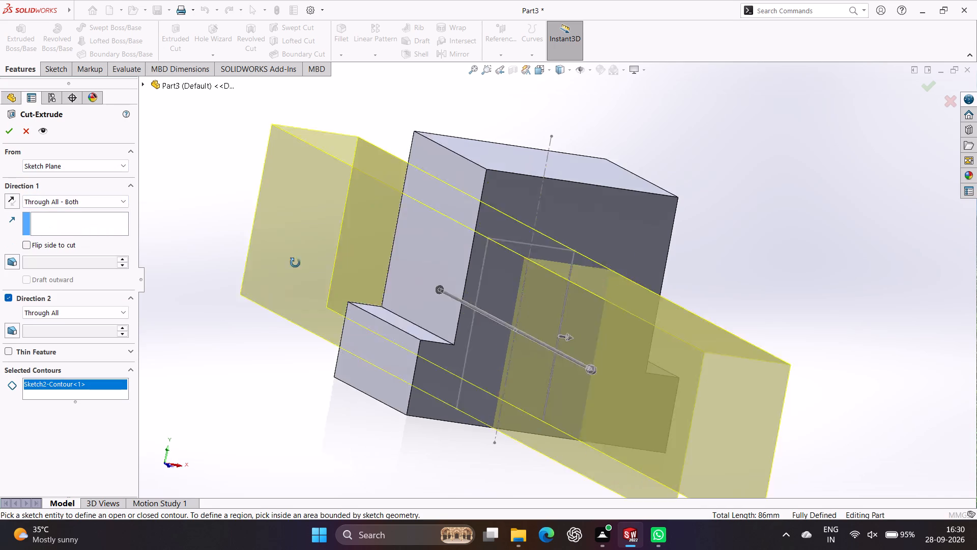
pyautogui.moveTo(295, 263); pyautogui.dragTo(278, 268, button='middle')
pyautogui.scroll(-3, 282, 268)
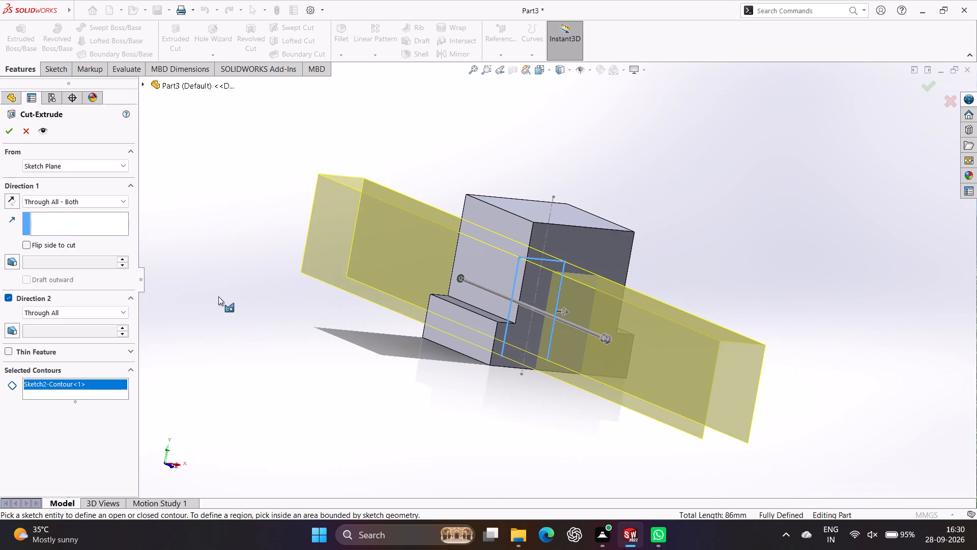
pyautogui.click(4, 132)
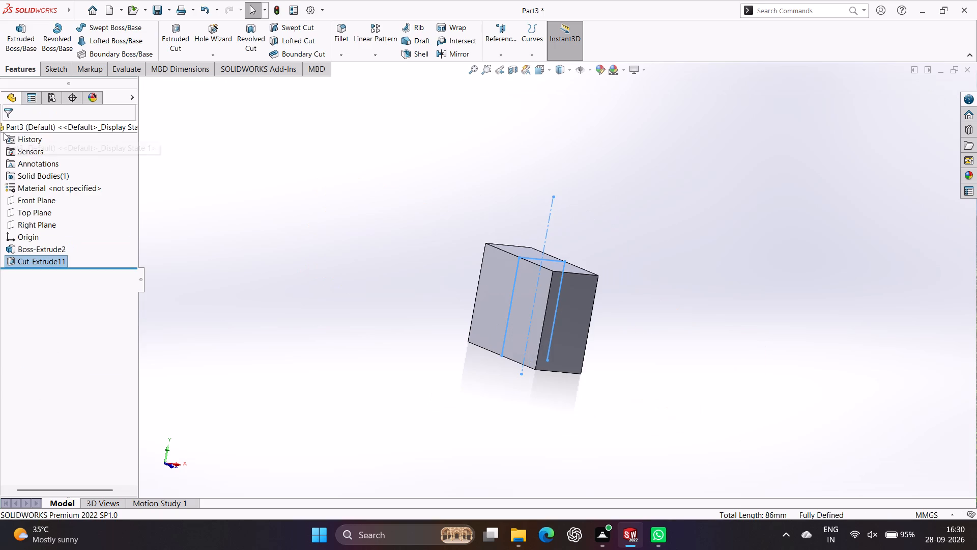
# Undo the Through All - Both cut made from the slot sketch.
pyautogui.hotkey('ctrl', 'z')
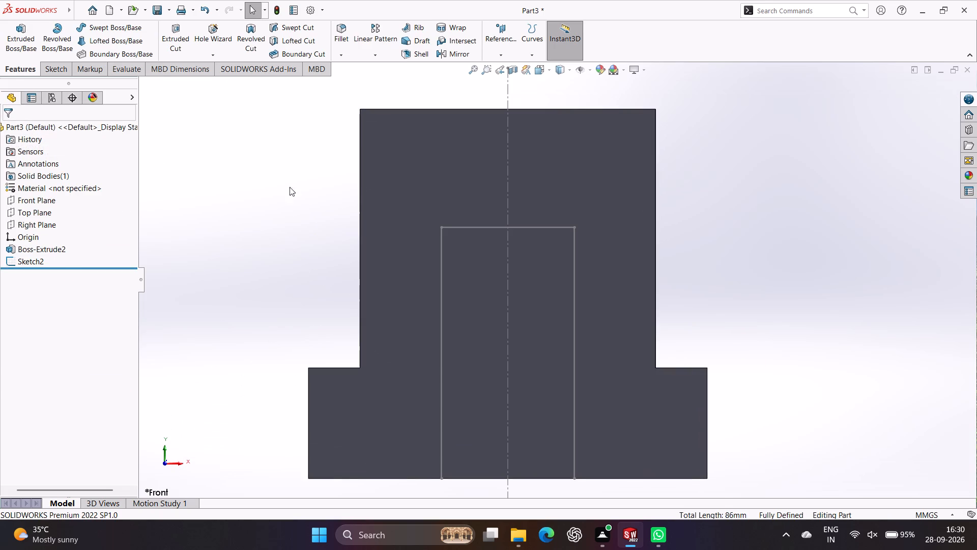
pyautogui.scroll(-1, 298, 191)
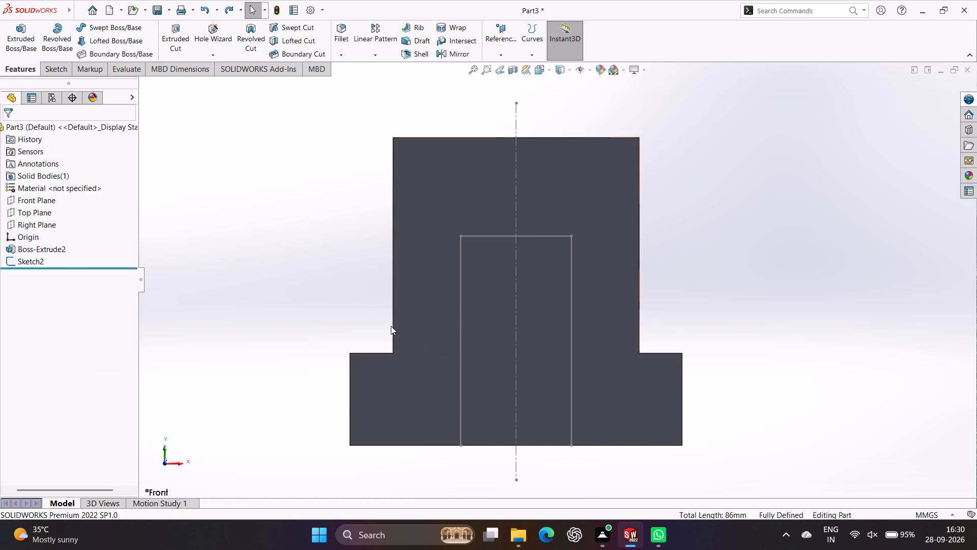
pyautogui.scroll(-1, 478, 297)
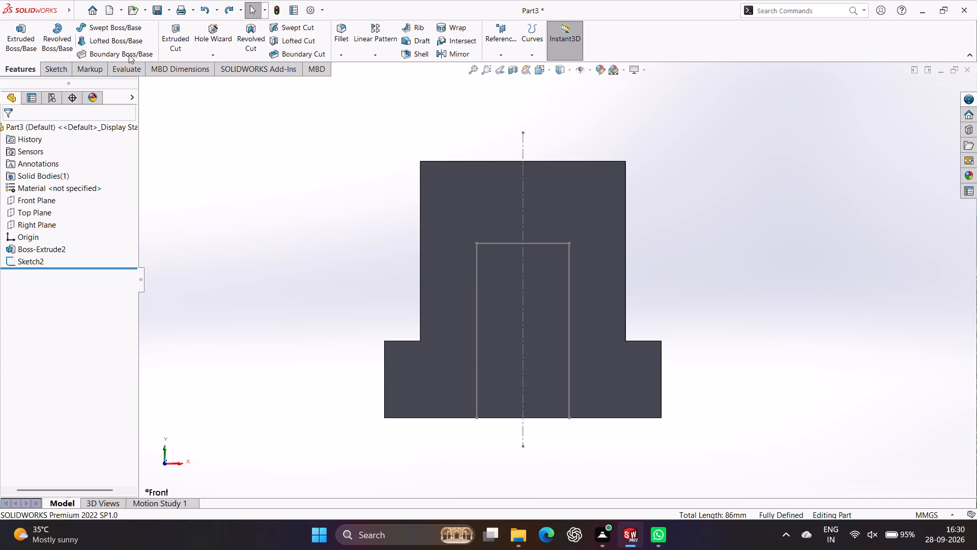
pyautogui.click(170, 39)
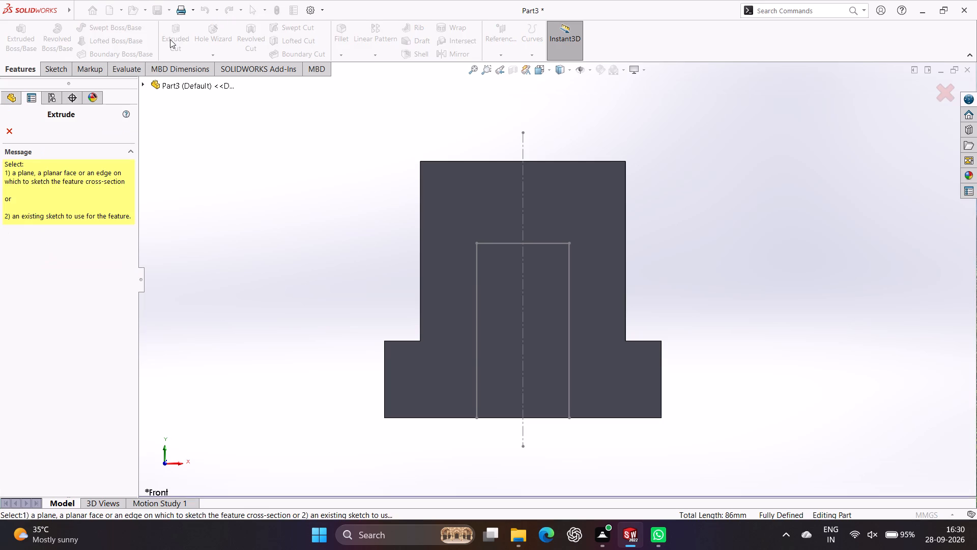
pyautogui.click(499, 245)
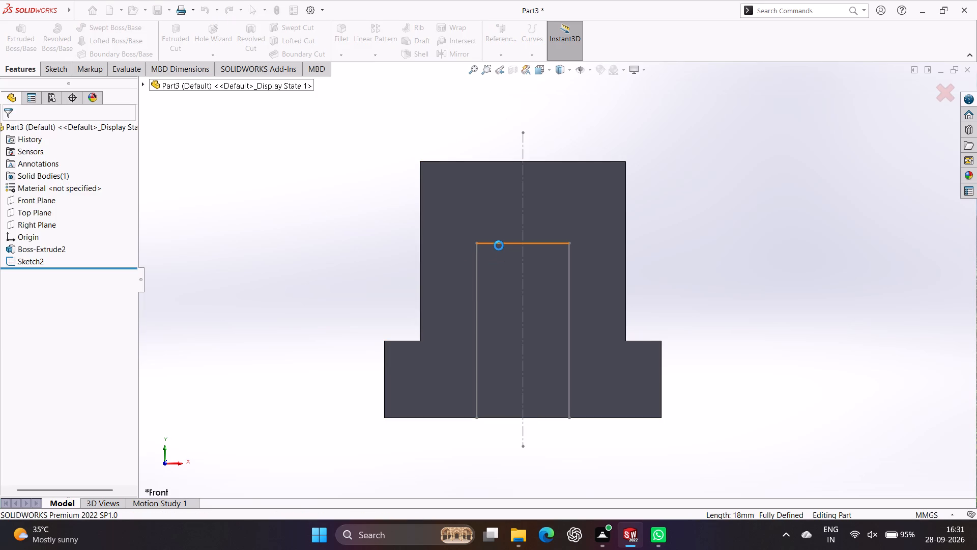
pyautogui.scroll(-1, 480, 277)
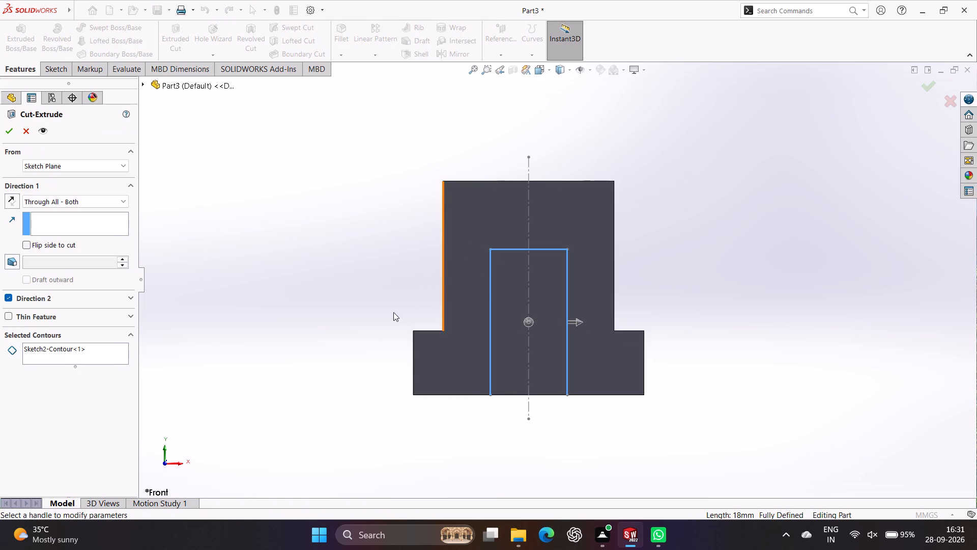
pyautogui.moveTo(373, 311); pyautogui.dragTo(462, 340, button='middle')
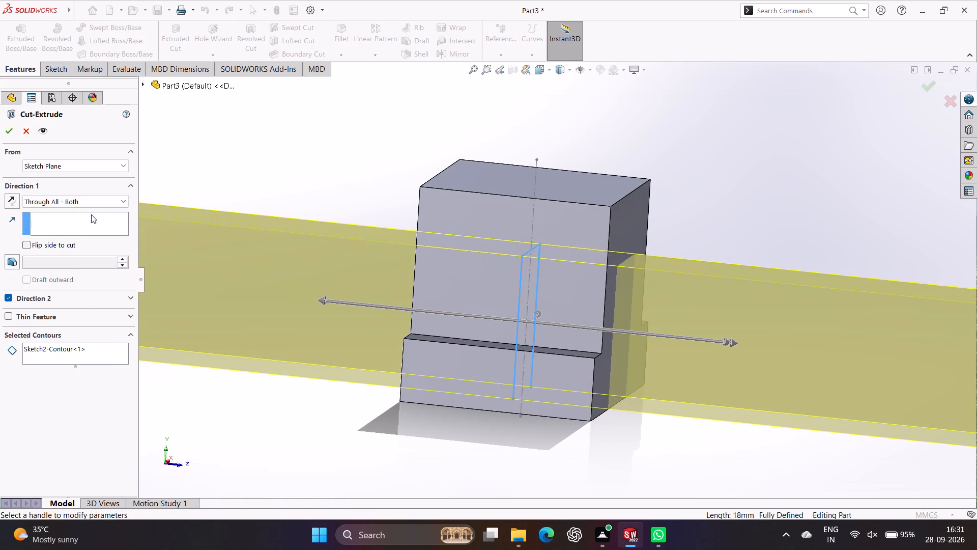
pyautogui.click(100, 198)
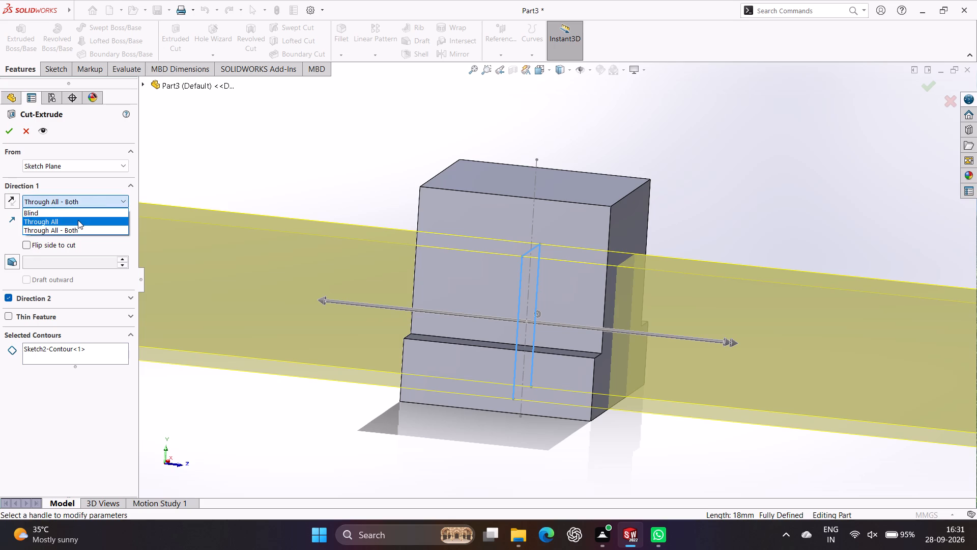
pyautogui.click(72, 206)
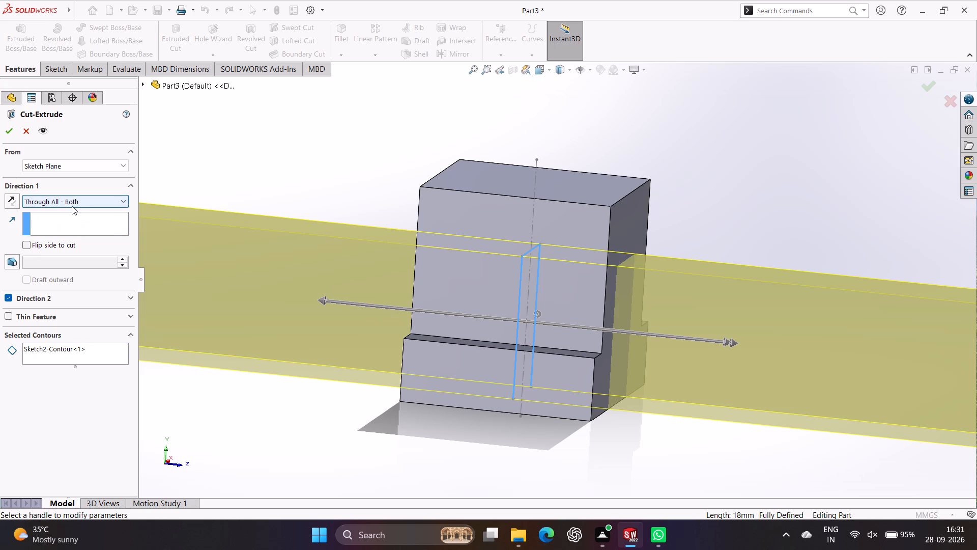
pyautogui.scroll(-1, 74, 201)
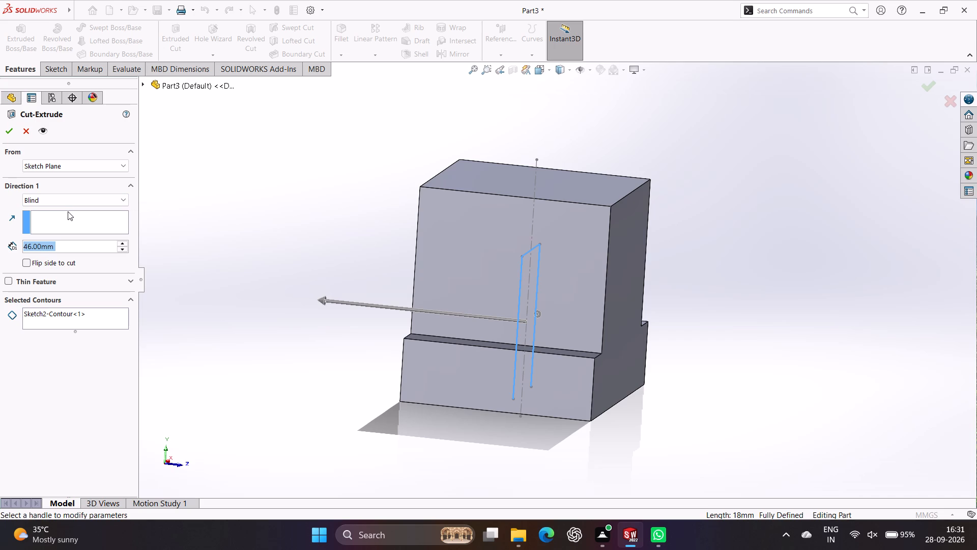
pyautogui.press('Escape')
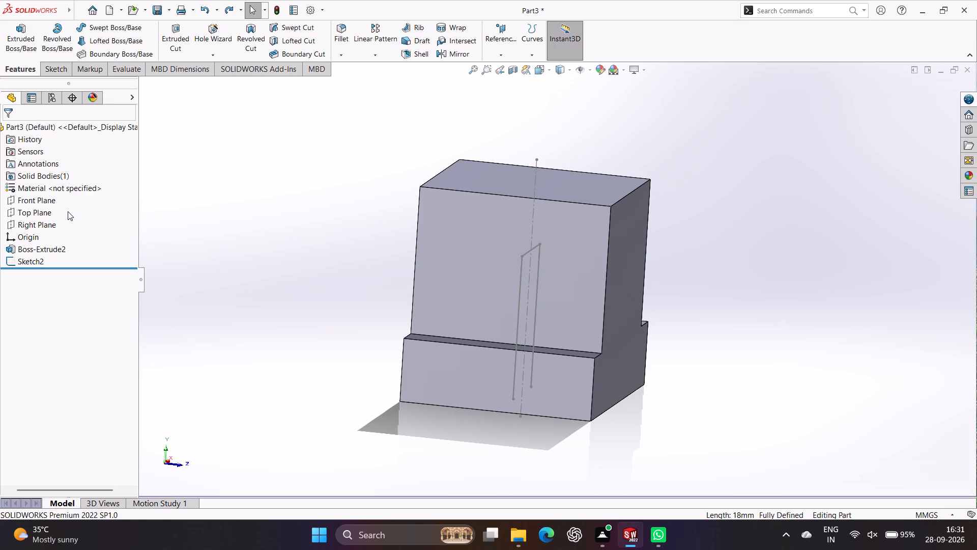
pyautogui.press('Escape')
# Undo back into editing the slot sketch and undo the last change to the slot's width dimension.
pyautogui.hotkey('ctrl', 'z')
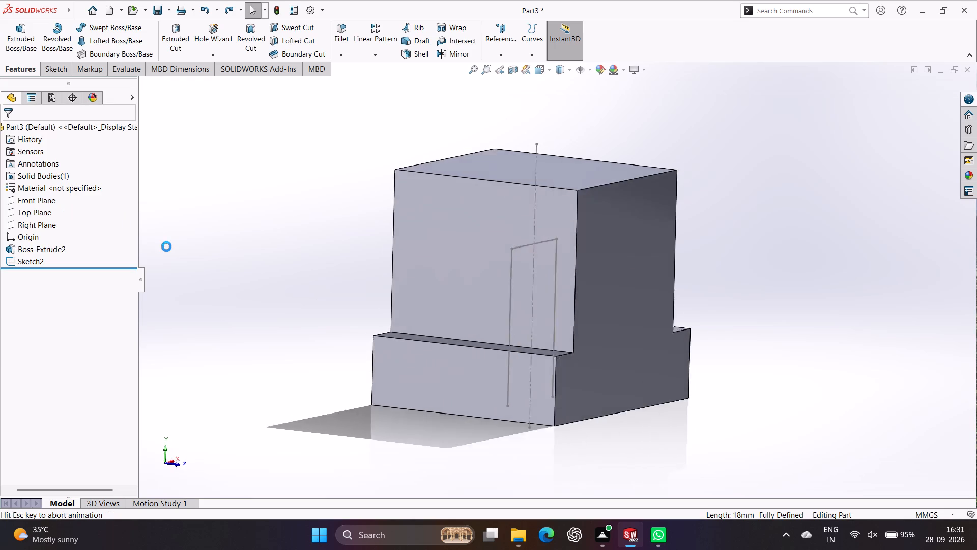
pyautogui.scroll(-1, 481, 448)
pyautogui.moveTo(481, 448); pyautogui.dragTo(448, 404, button='middle')
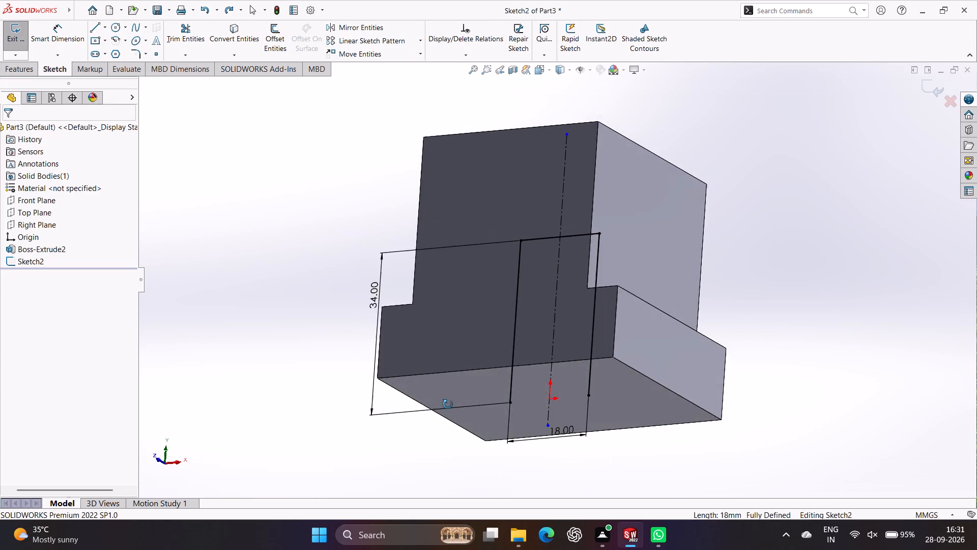
pyautogui.moveTo(448, 404); pyautogui.dragTo(519, 435, button='middle')
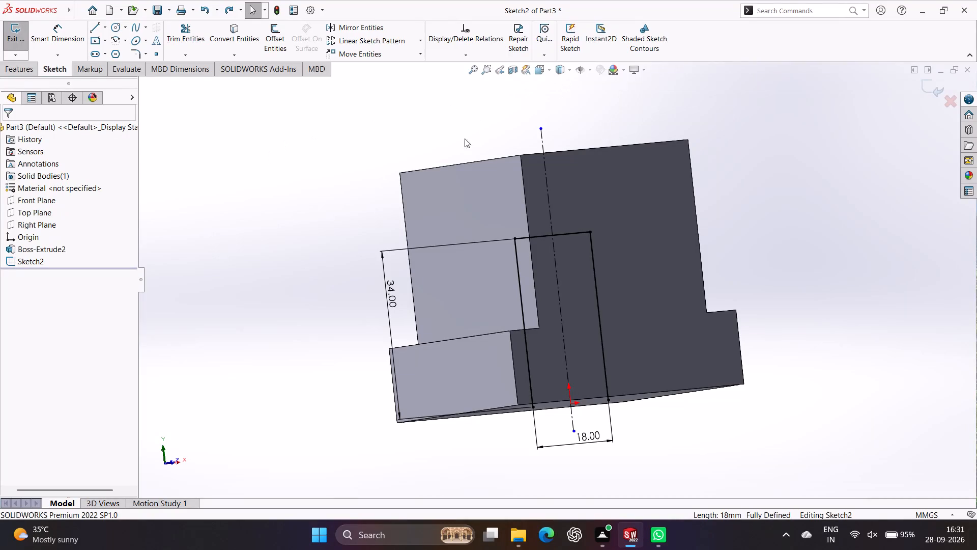
pyautogui.hotkey('ctrl', 'z')
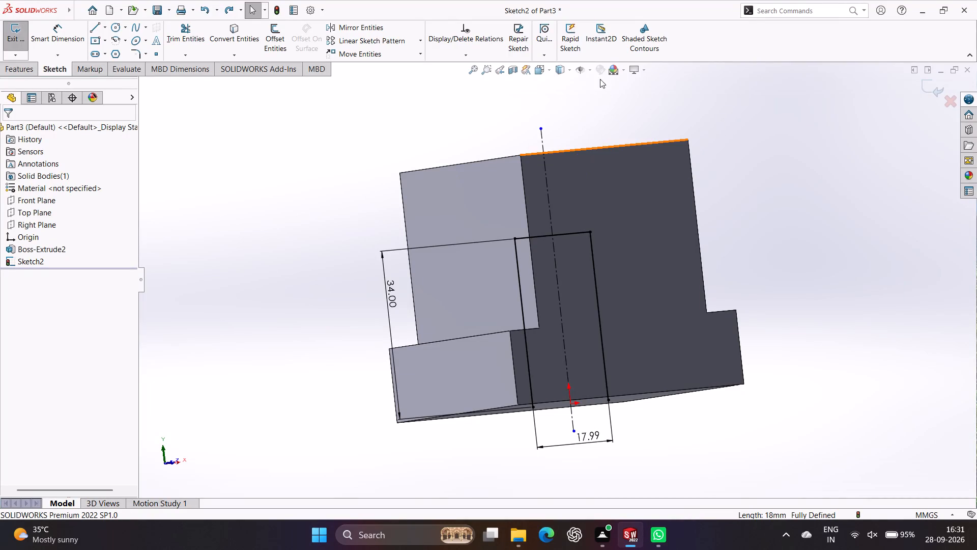
# Close the slot outline with a horizontal line between the lower ends of its two sides, and exit the sketch.
pyautogui.click(552, 71)
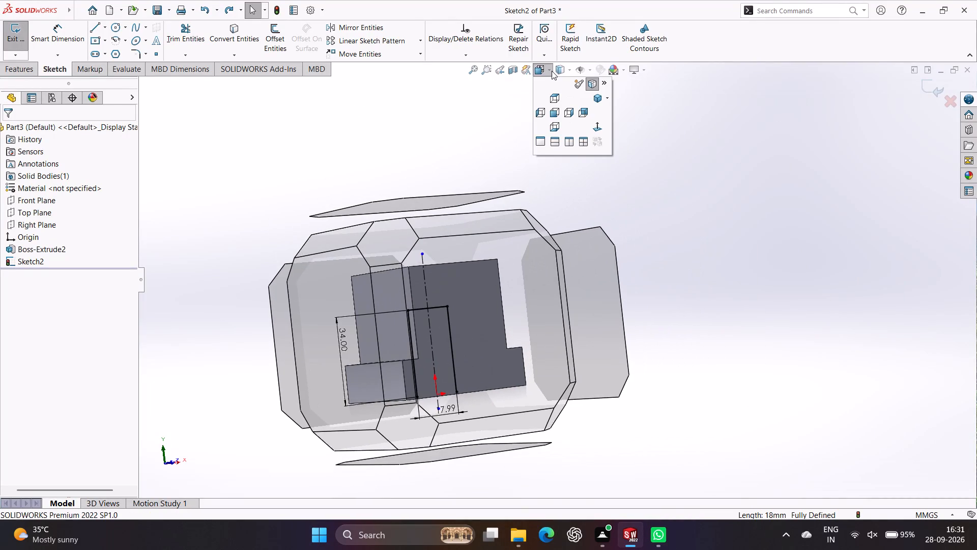
pyautogui.click(552, 71)
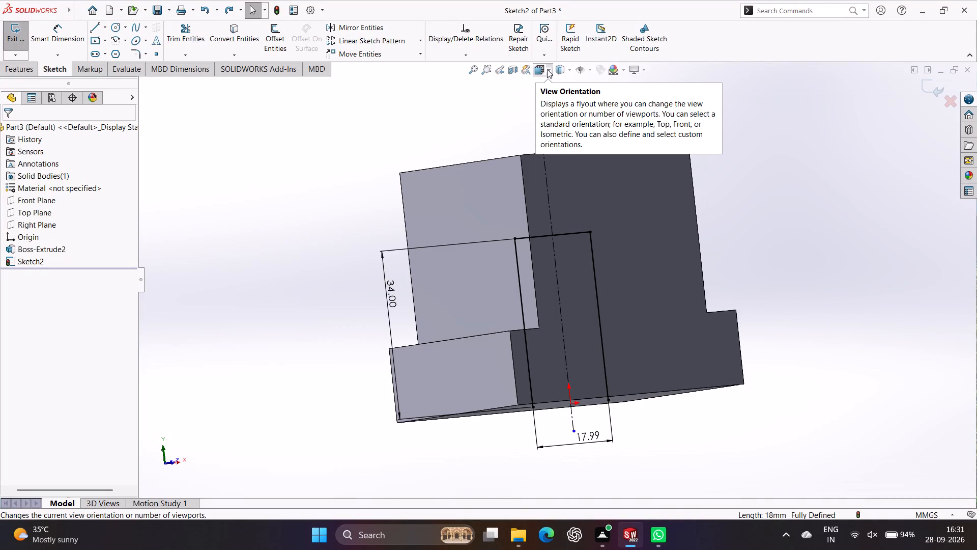
pyautogui.click(547, 69)
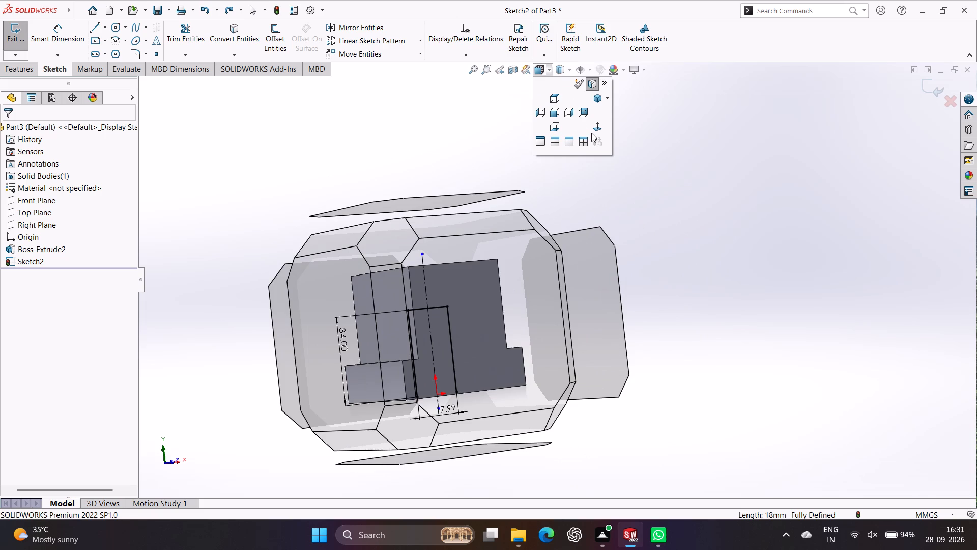
pyautogui.click(591, 133)
pyautogui.scroll(1, 654, 454)
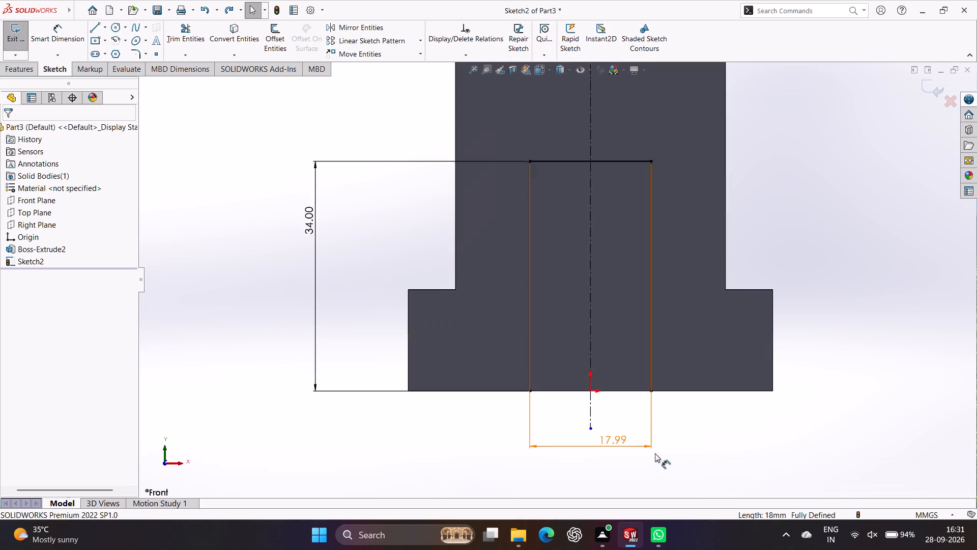
pyautogui.scroll(1, 655, 453)
pyautogui.click(101, 25)
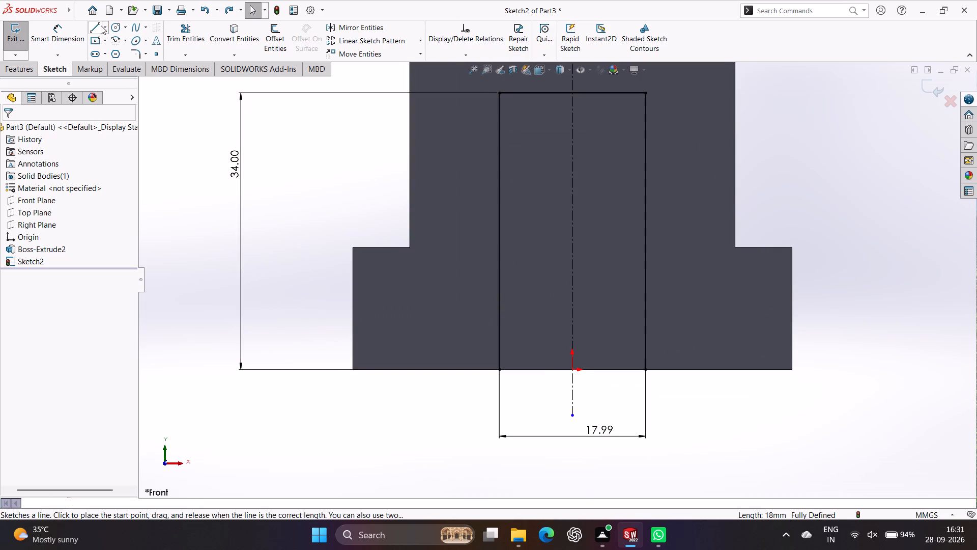
pyautogui.click(498, 370)
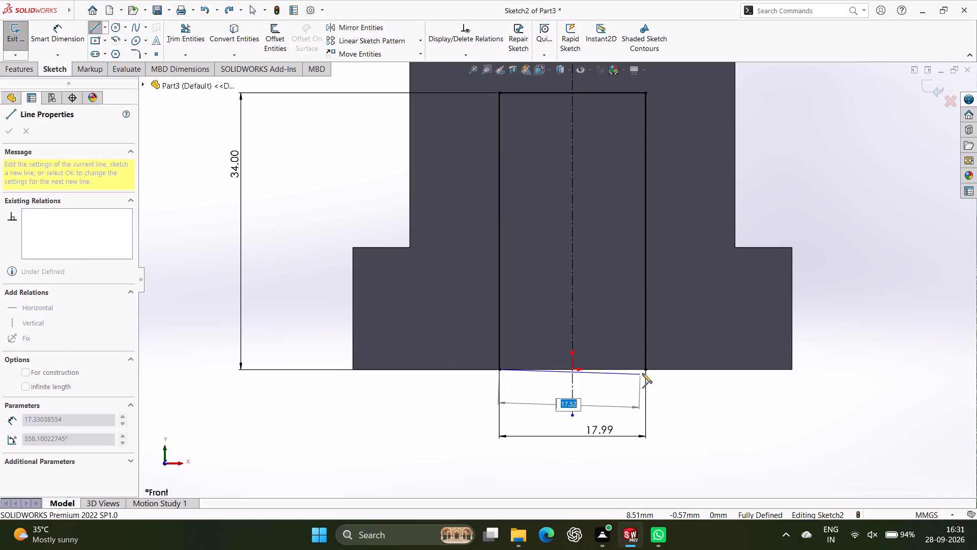
pyautogui.click(645, 369)
pyautogui.press('Escape')
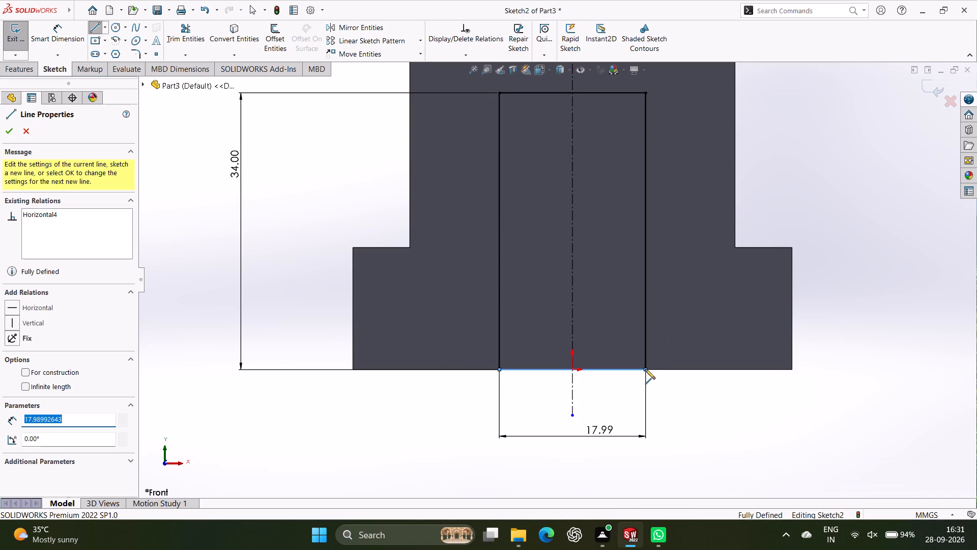
pyautogui.scroll(2, 644, 374)
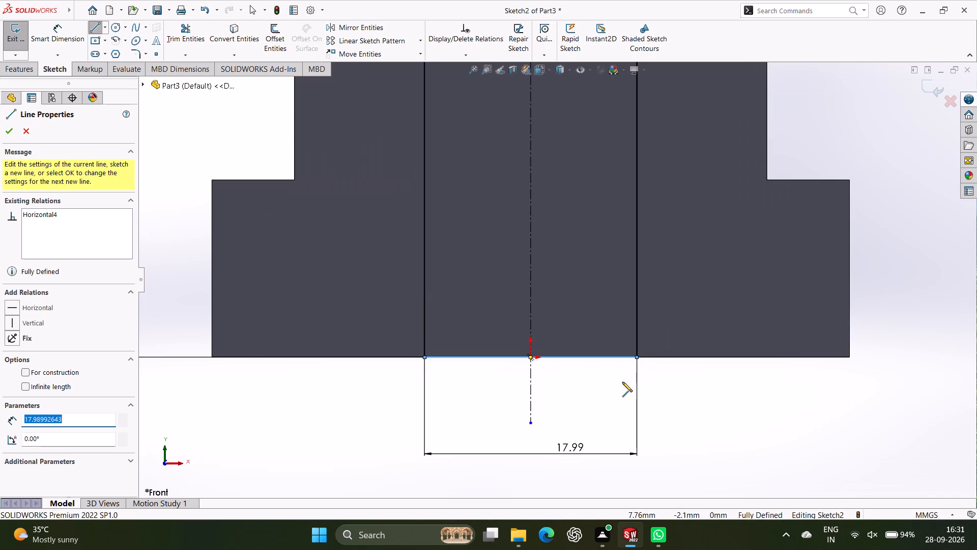
pyautogui.click(13, 131)
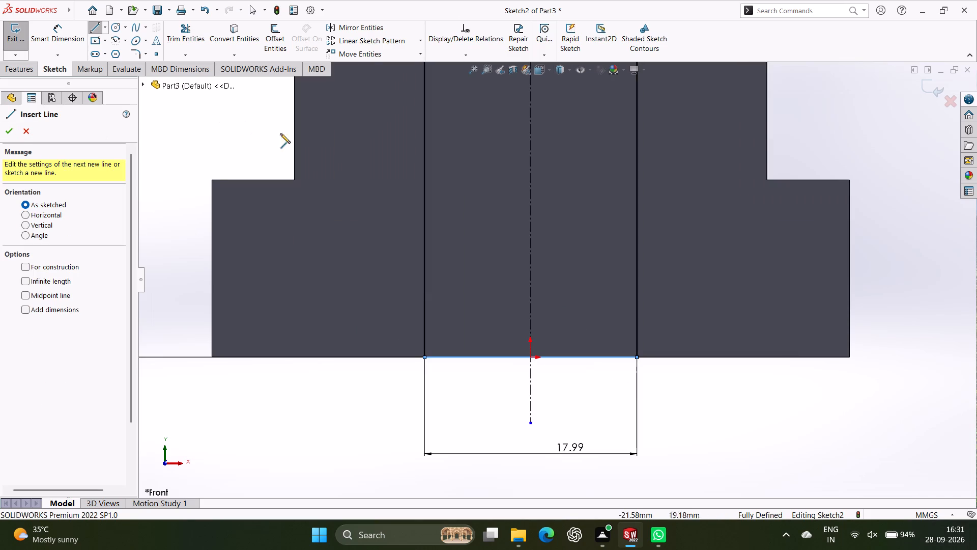
pyautogui.scroll(-4, 403, 227)
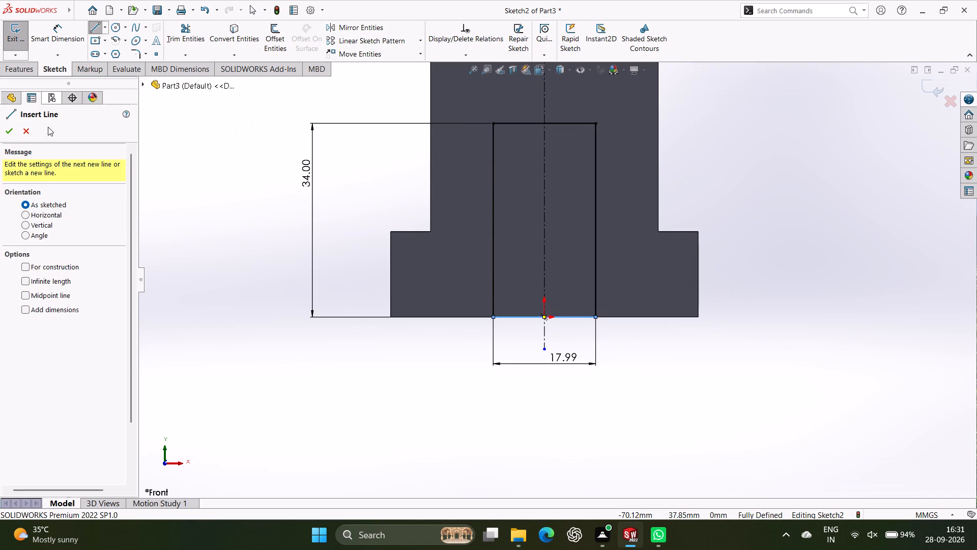
pyautogui.click(11, 137)
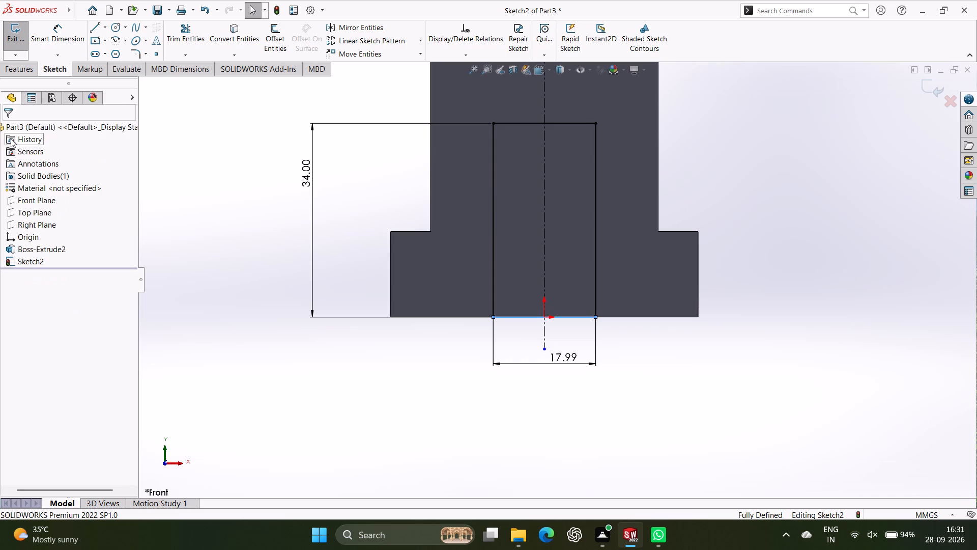
pyautogui.click(18, 35)
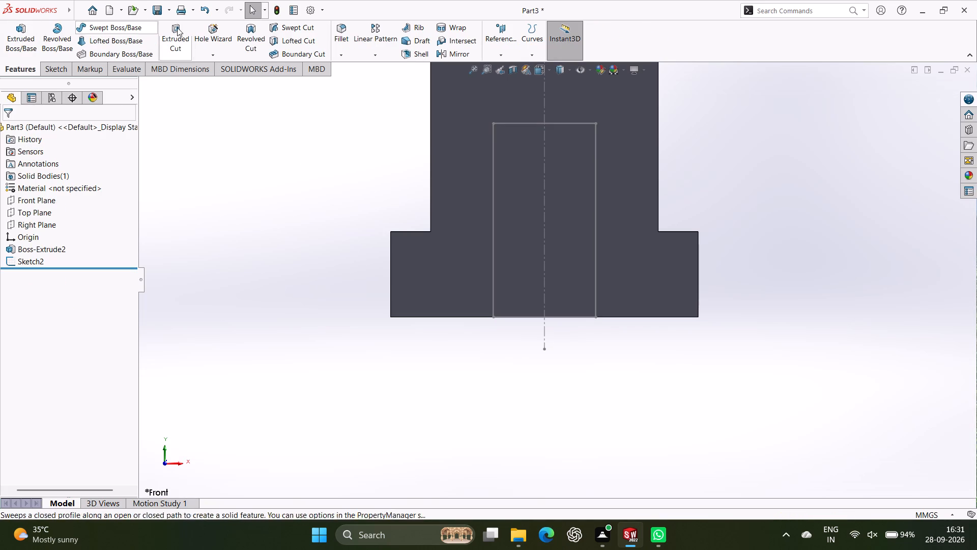
# Cut the closed slot sketch through the block with a 46 mm Mid Plane extruded cut from the sketch plane.
pyautogui.click(177, 38)
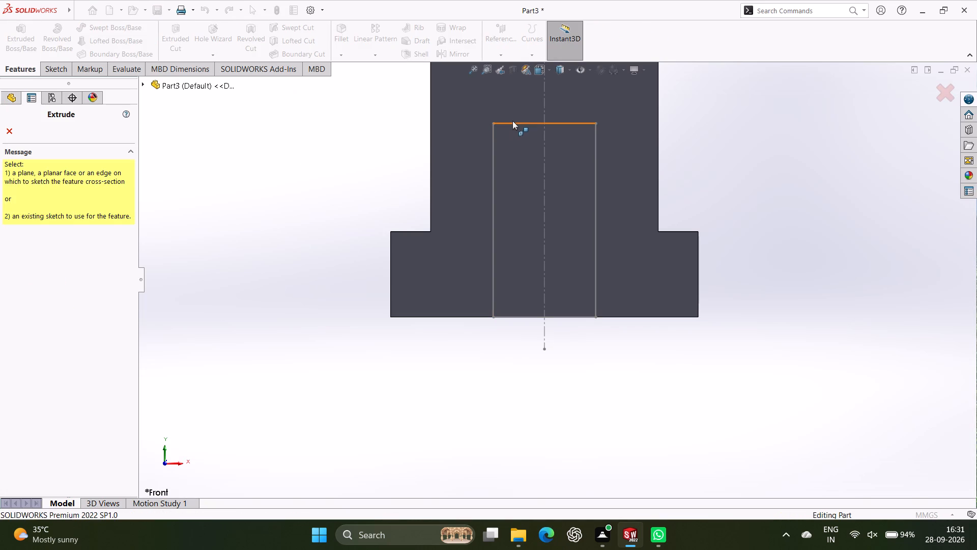
pyautogui.click(512, 121)
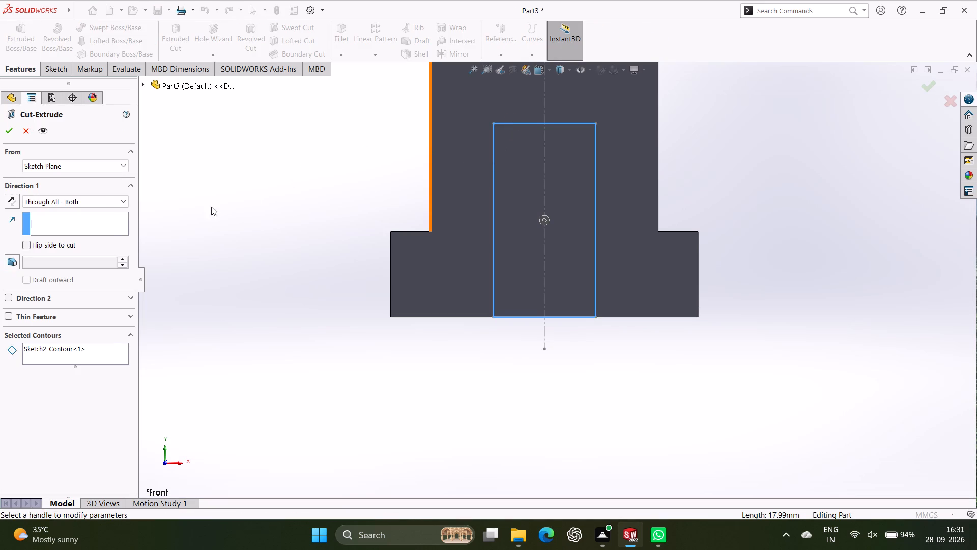
pyautogui.click(102, 201)
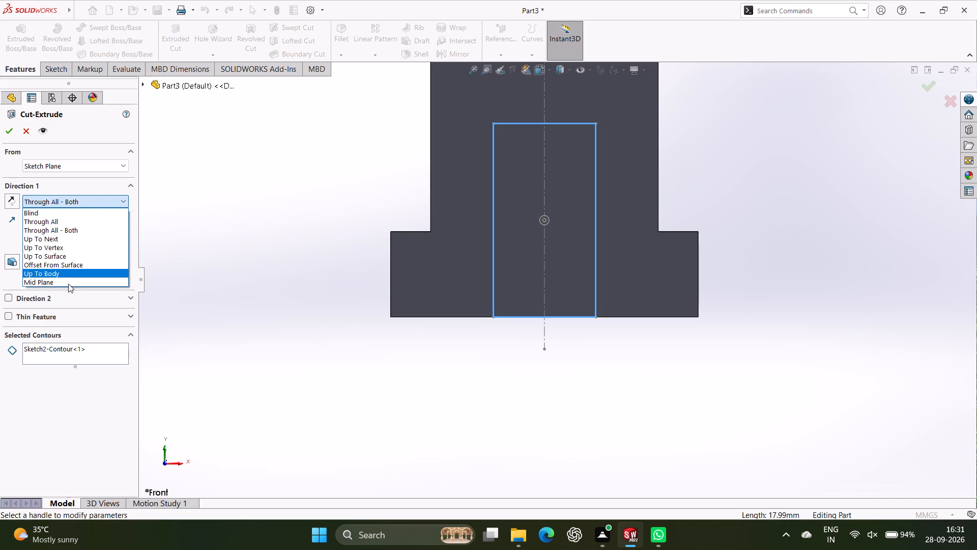
pyautogui.click(68, 284)
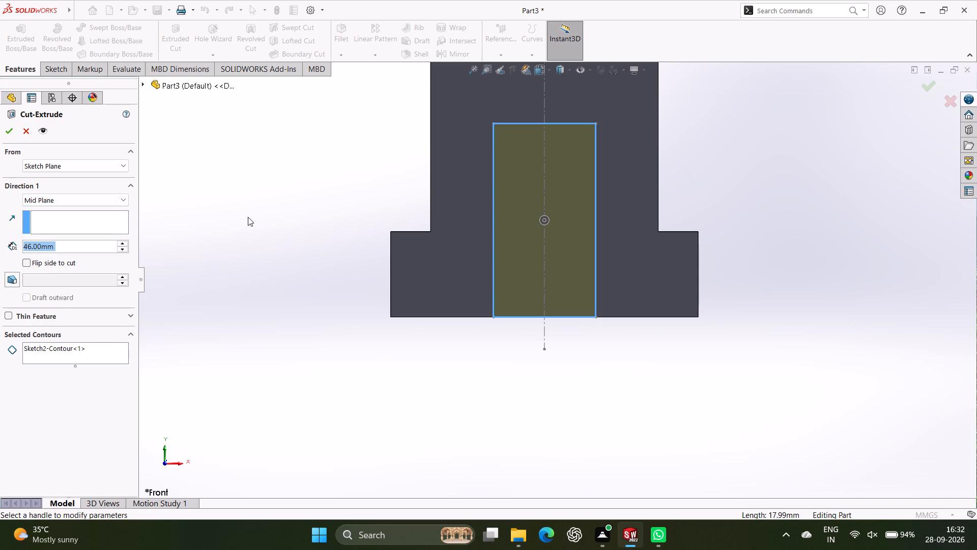
pyautogui.moveTo(262, 207); pyautogui.dragTo(301, 217, button='middle')
pyautogui.press('Return')
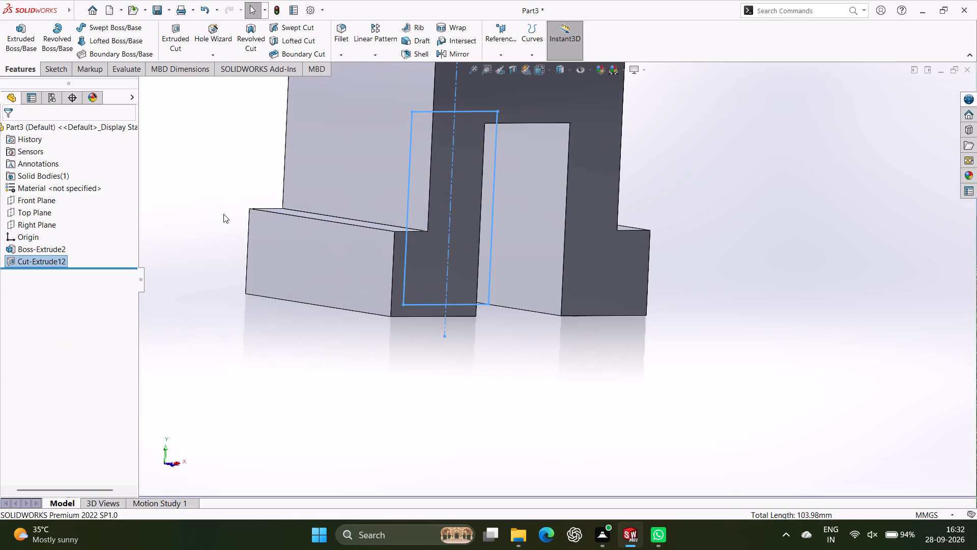
# Examine the slot cut through the stepped block from several angles.
pyautogui.scroll(-1, 223, 214)
pyautogui.moveTo(223, 214); pyautogui.dragTo(181, 217, button='middle')
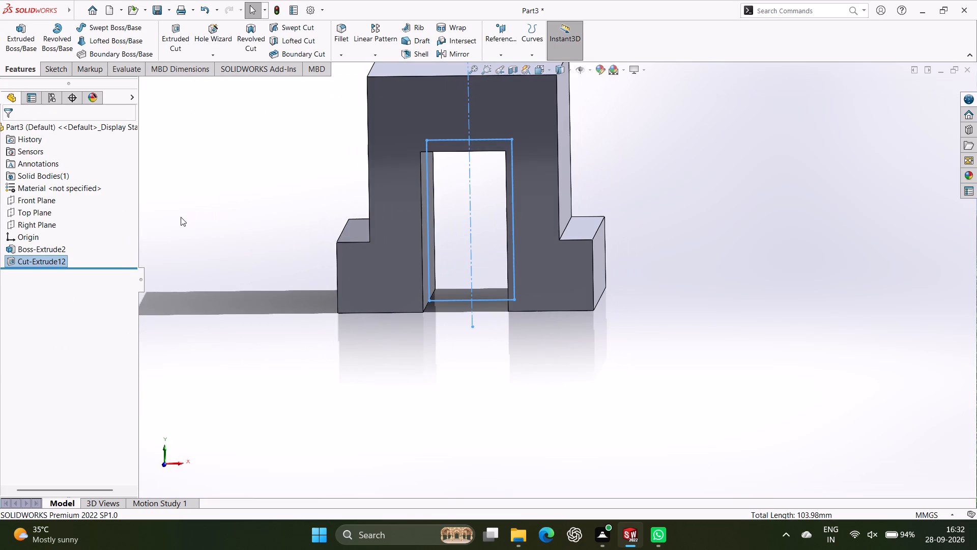
pyautogui.scroll(-2, 233, 310)
pyautogui.moveTo(405, 319); pyautogui.dragTo(422, 321, button='middle')
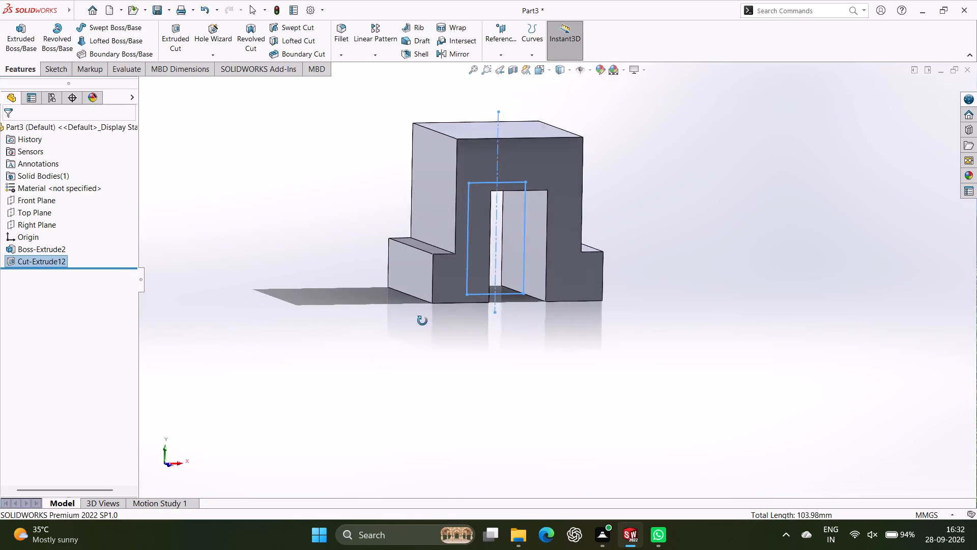
pyautogui.moveTo(422, 321); pyautogui.dragTo(407, 325, button='middle')
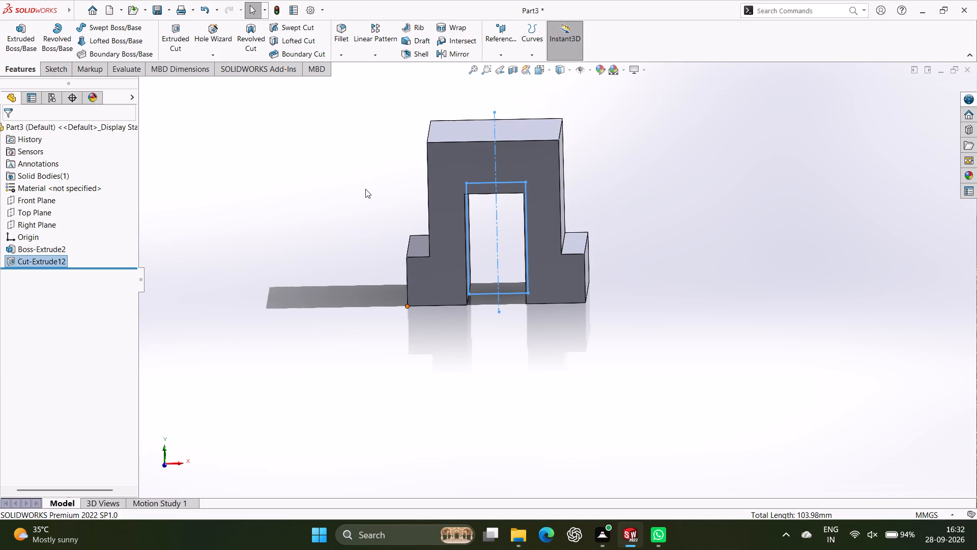
pyautogui.press('Escape')
pyautogui.scroll(-1, 367, 187)
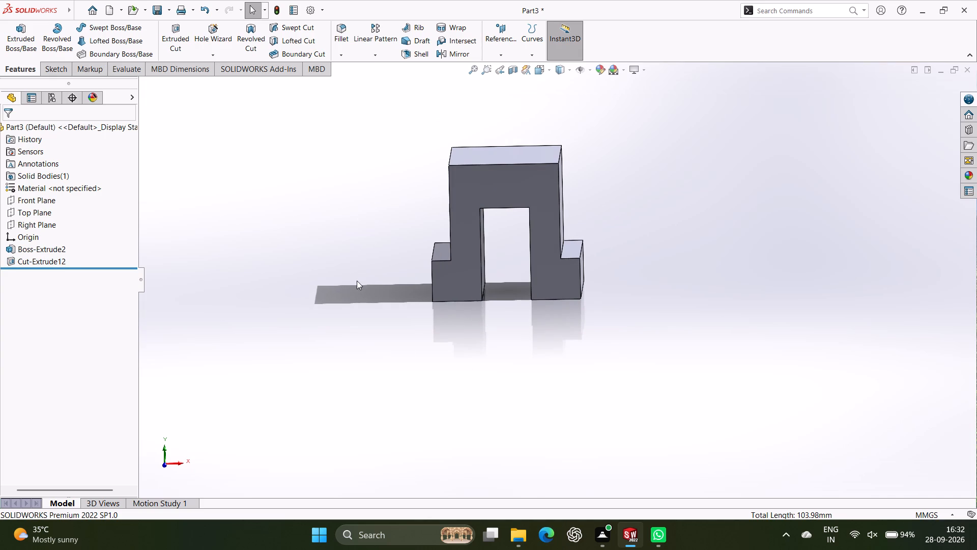
# On the Right Plane, sketch a narrow triangle along the block's front edge, with a 50 mm vertical side and about 8.5 mm top side.
pyautogui.moveTo(368, 370); pyautogui.dragTo(379, 372, button='middle')
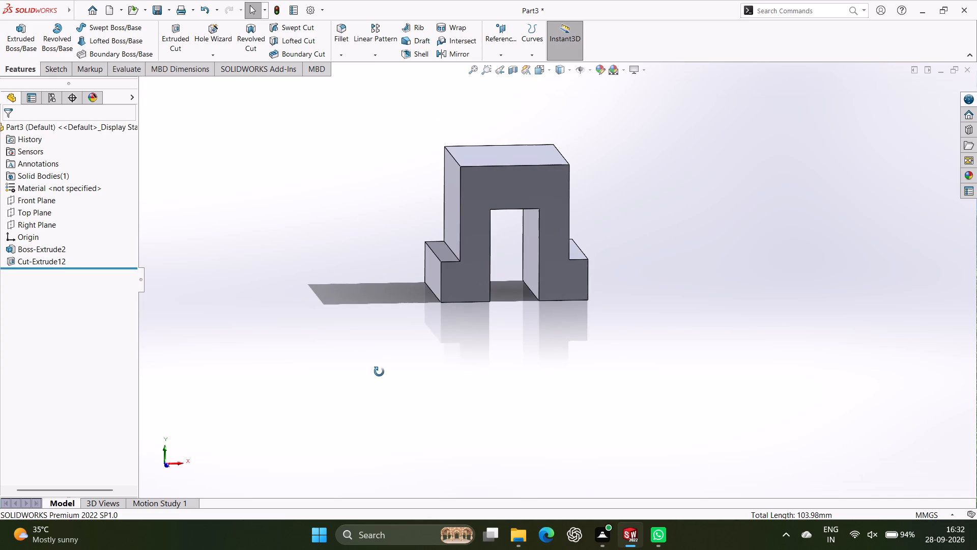
pyautogui.moveTo(379, 372); pyautogui.dragTo(379, 372, button='middle')
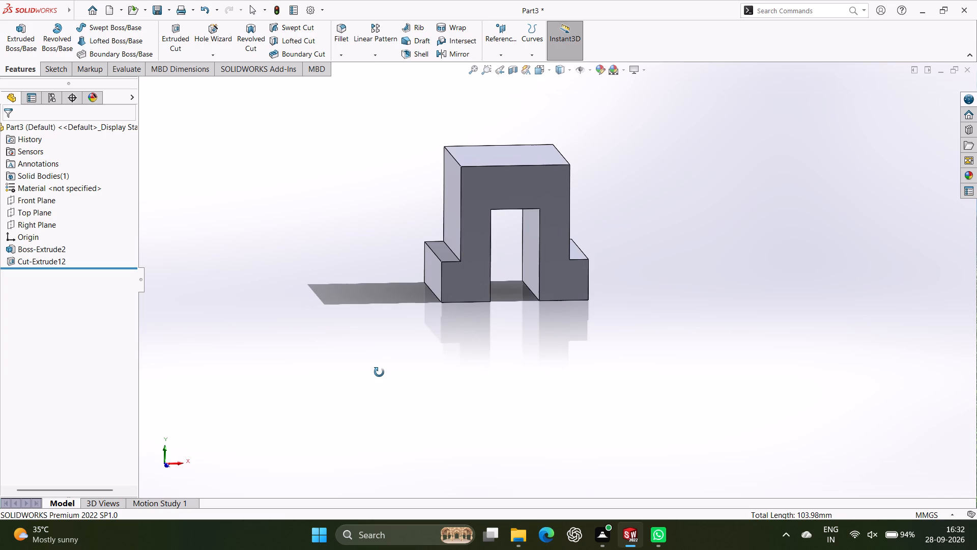
pyautogui.moveTo(379, 372); pyautogui.dragTo(526, 382, button='middle')
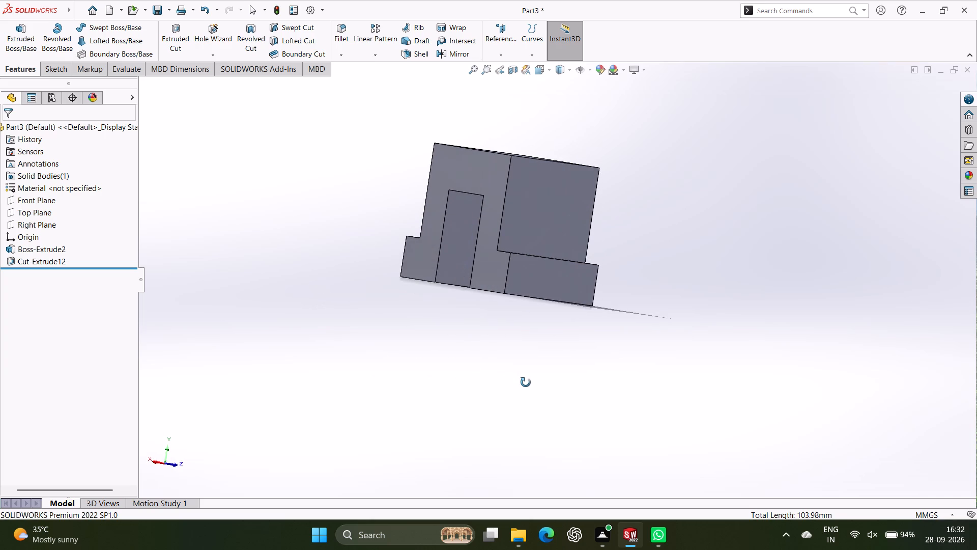
pyautogui.moveTo(526, 382); pyautogui.dragTo(491, 386, button='middle')
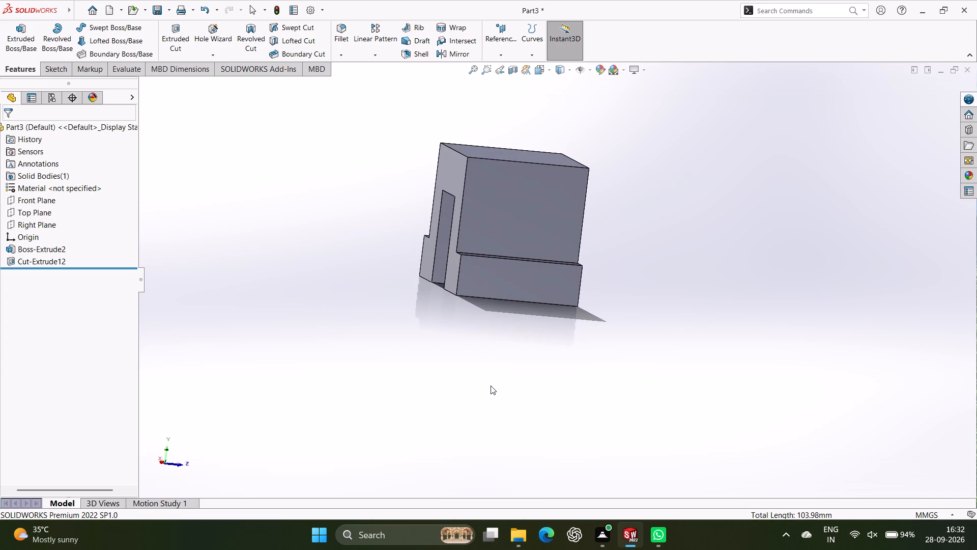
pyautogui.click(47, 222)
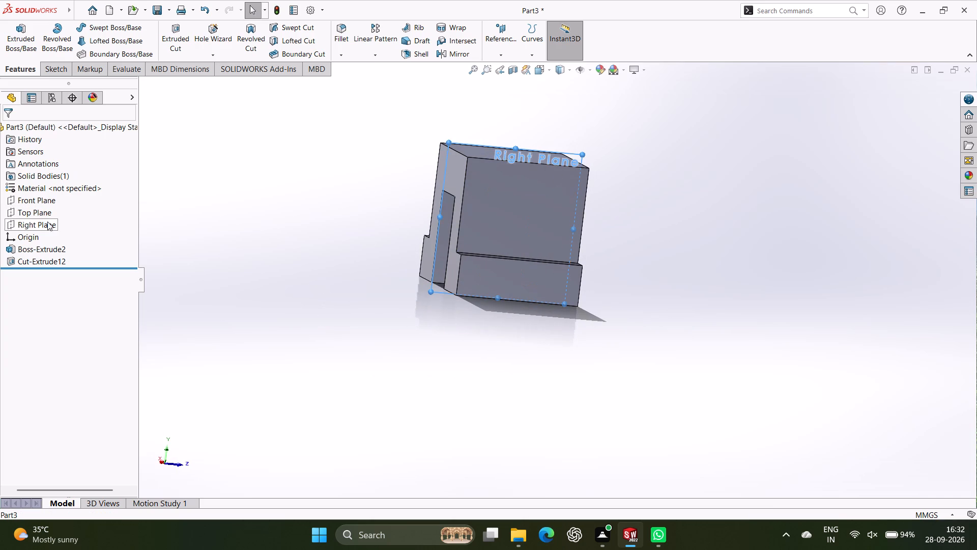
pyautogui.click(54, 207)
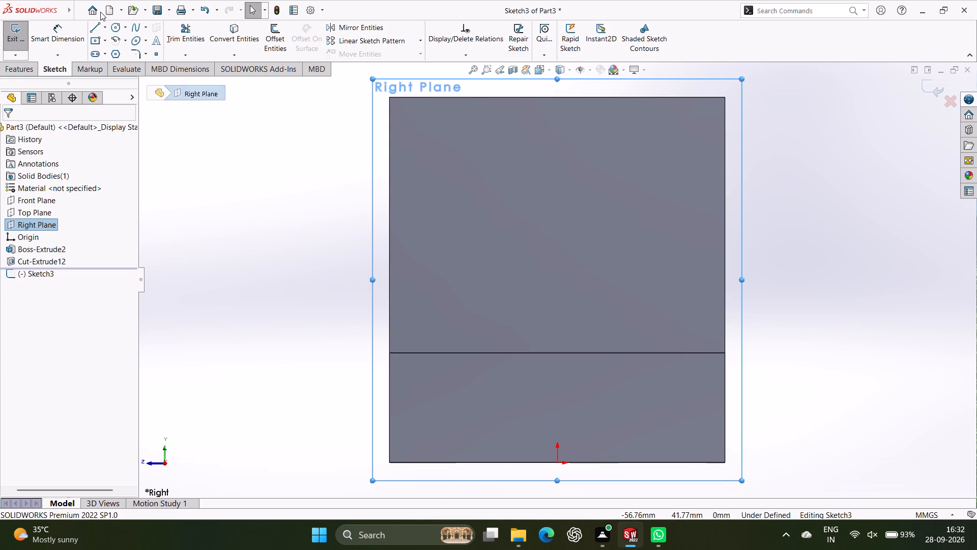
pyautogui.click(97, 26)
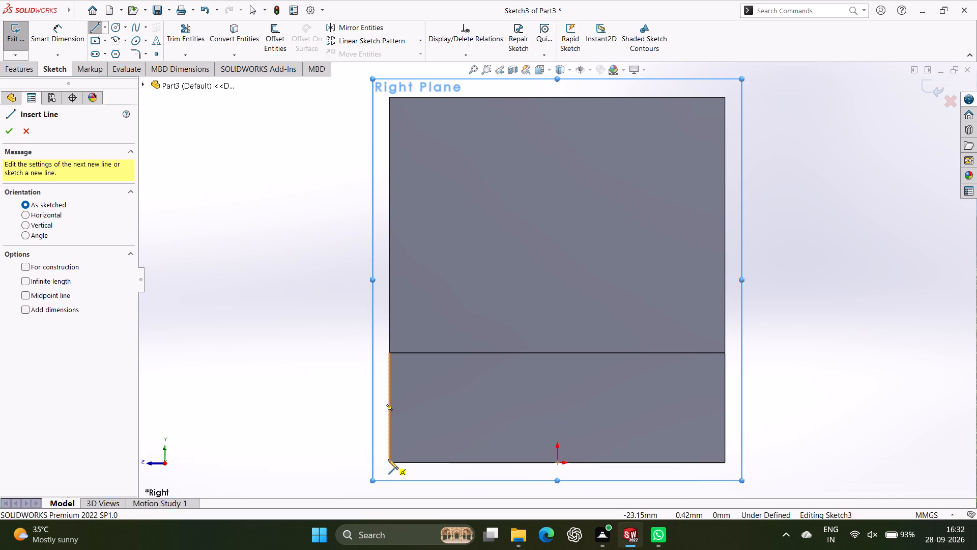
pyautogui.click(388, 459)
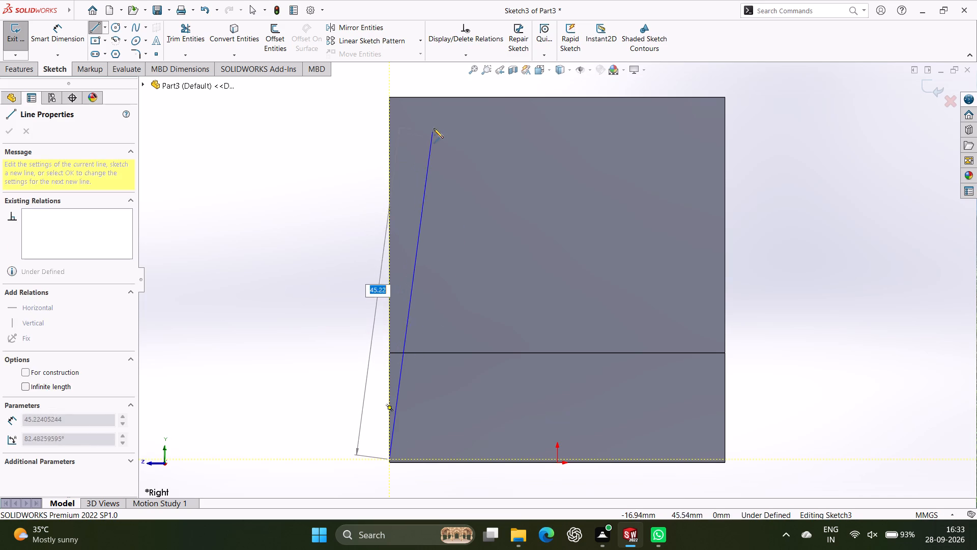
pyautogui.click(451, 96)
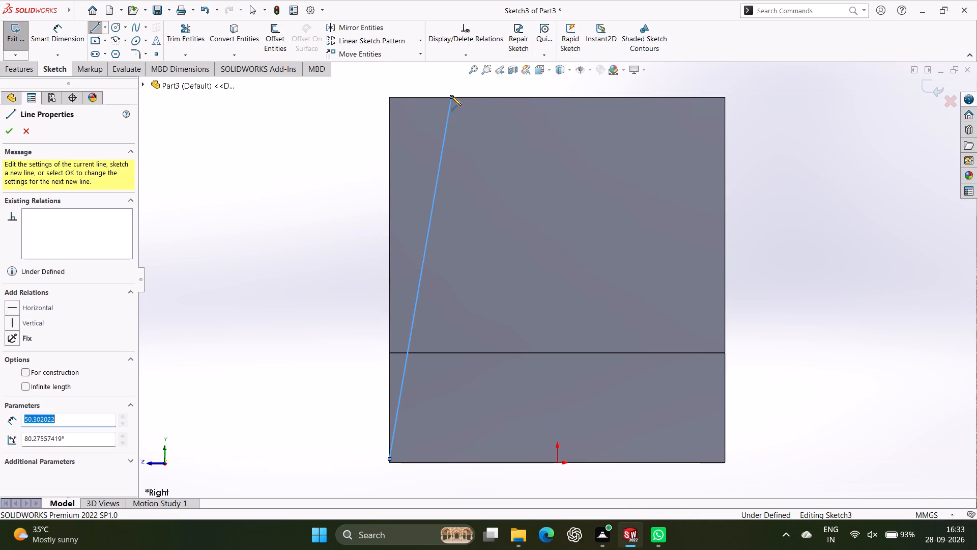
pyautogui.click(390, 95)
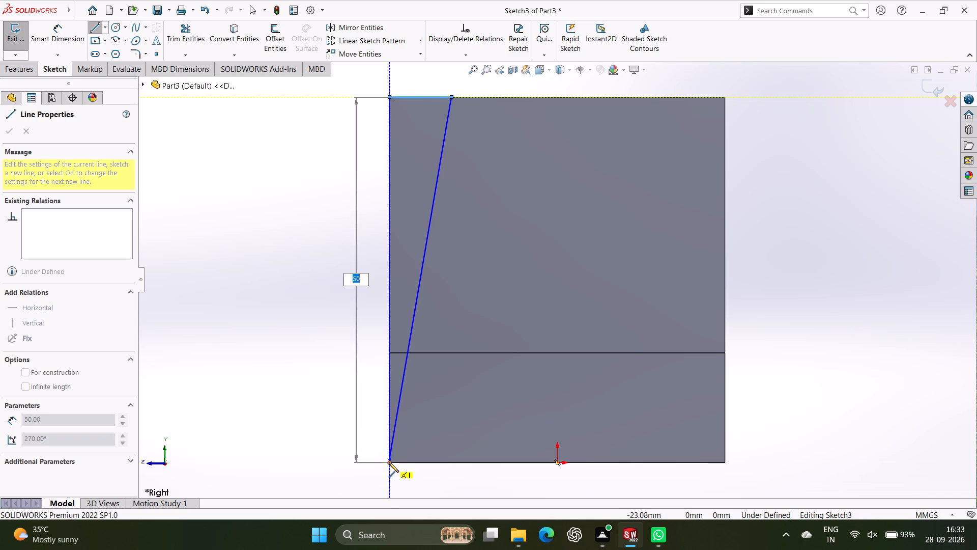
pyautogui.click(389, 462)
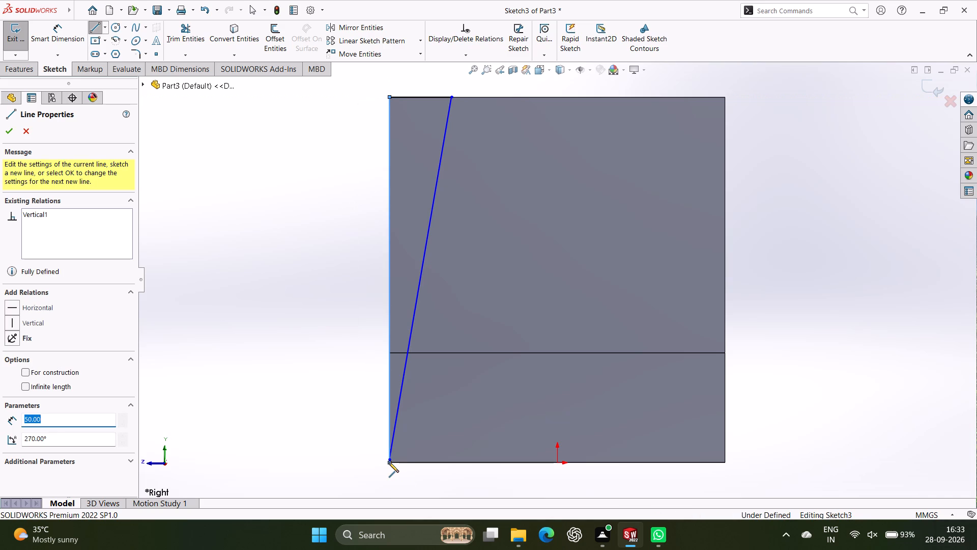
pyautogui.press('Escape')
# Dimension the triangle's short horizontal top side to 7 mm.
pyautogui.scroll(-1, 340, 243)
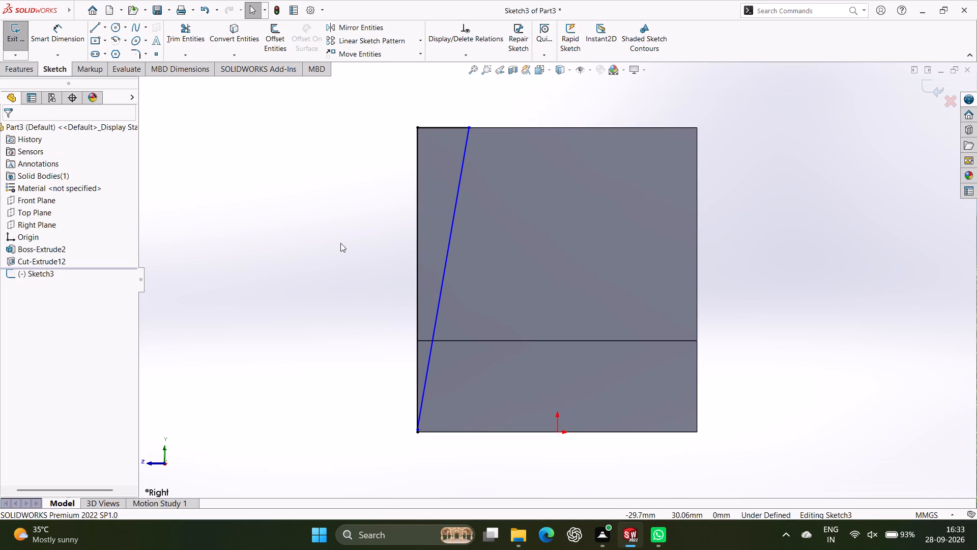
pyautogui.scroll(-1, 340, 243)
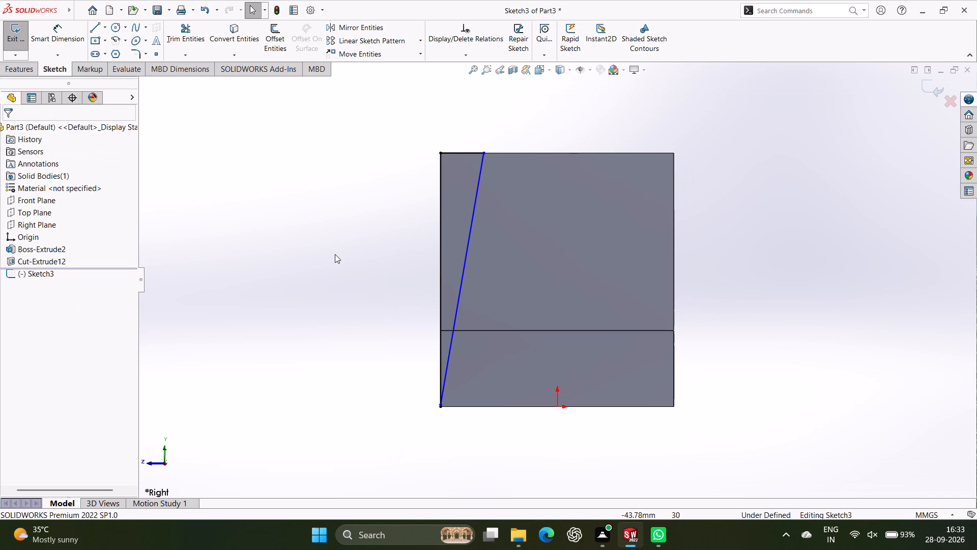
pyautogui.scroll(1, 335, 254)
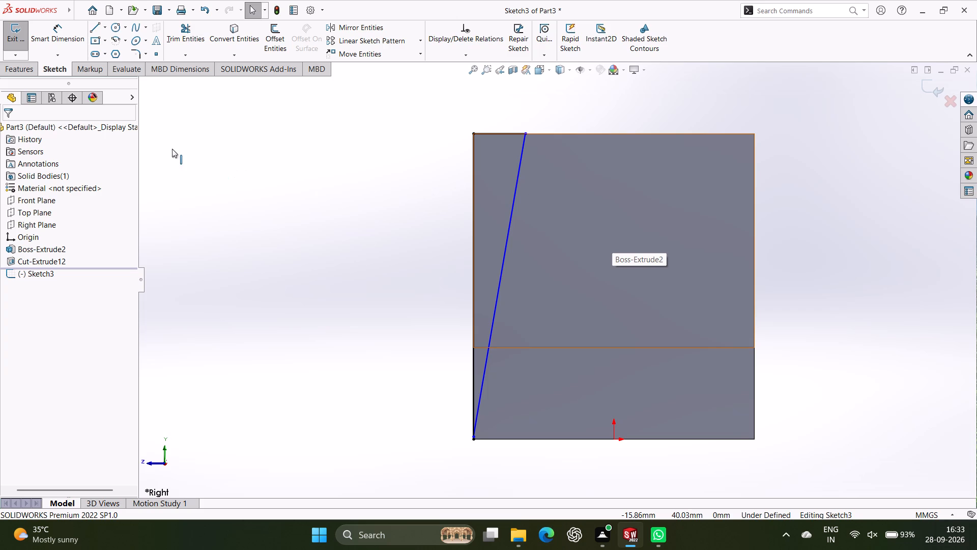
pyautogui.click(62, 38)
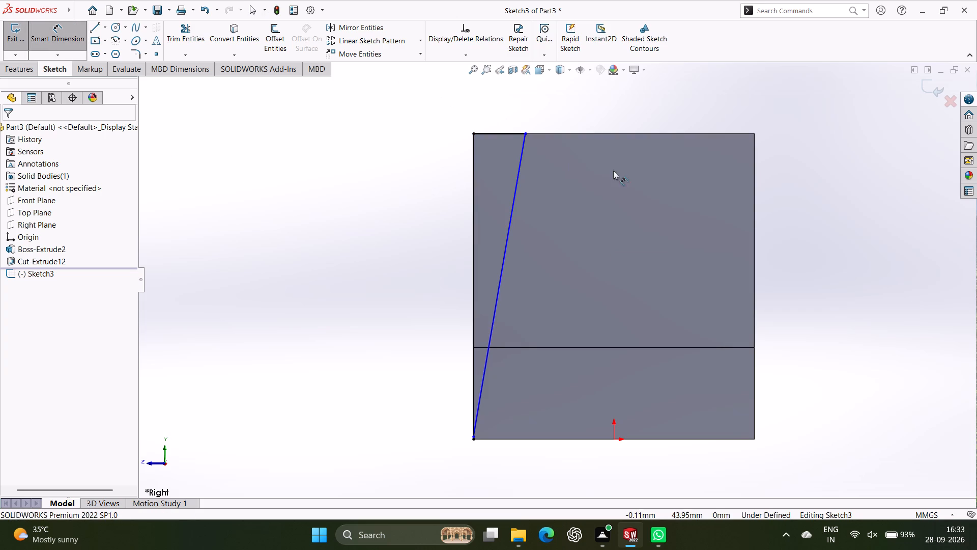
pyautogui.click(498, 133)
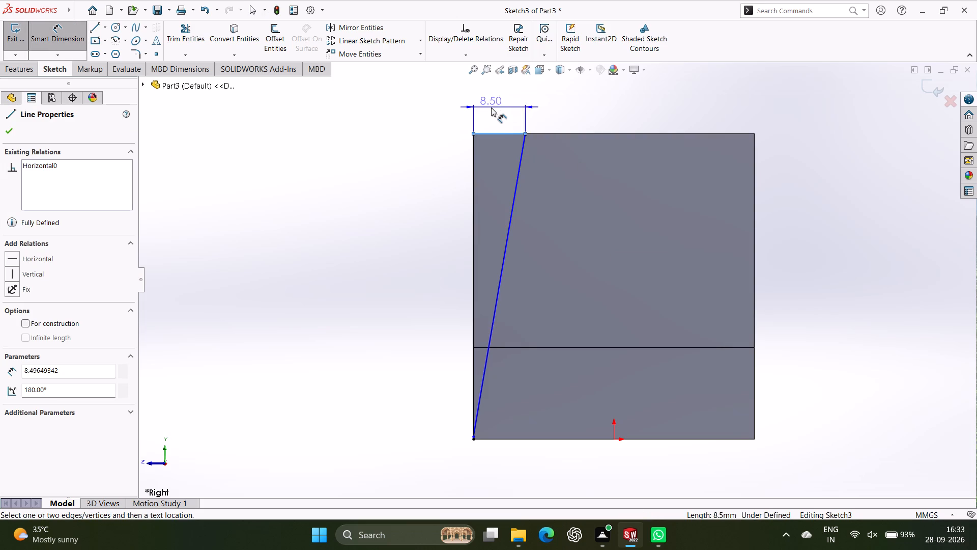
pyautogui.click(491, 107)
pyautogui.press('7')
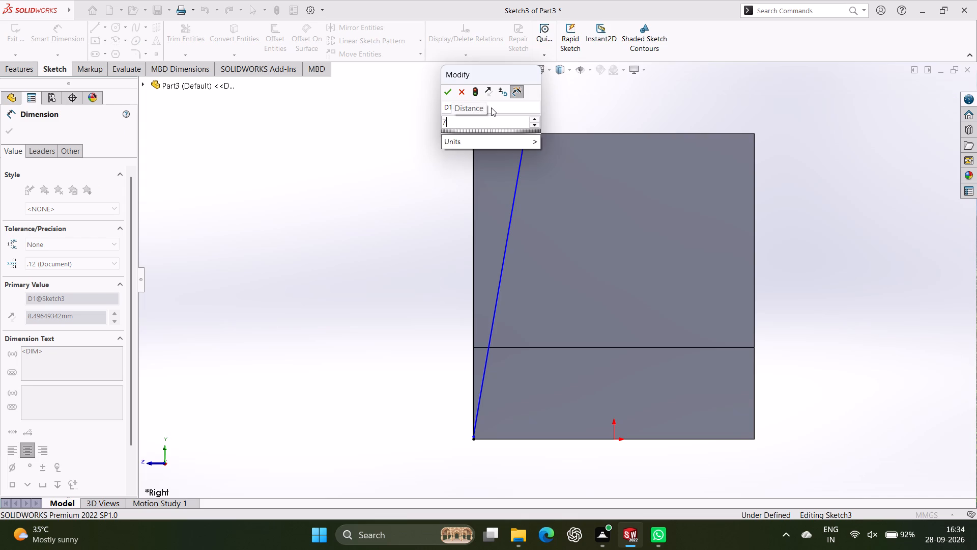
pyautogui.press('Return')
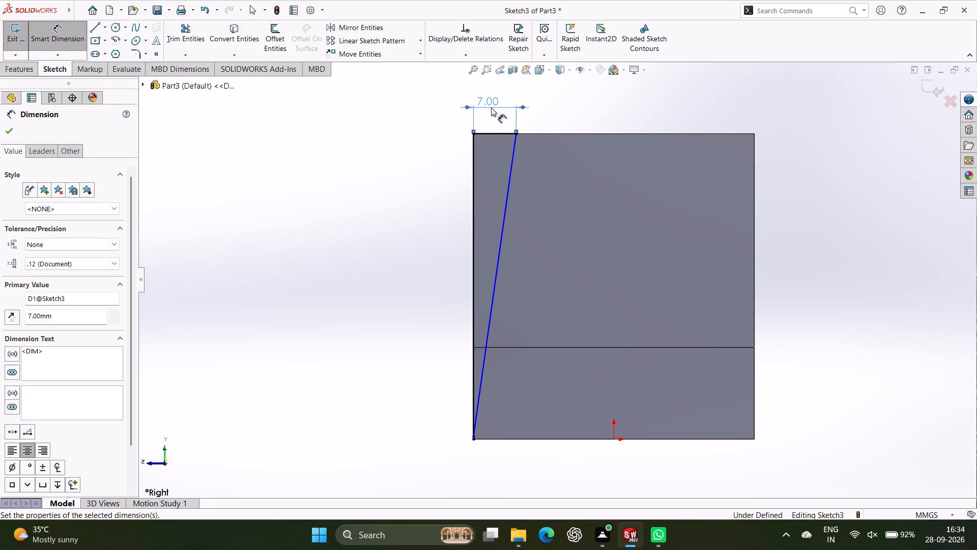
pyautogui.click(10, 130)
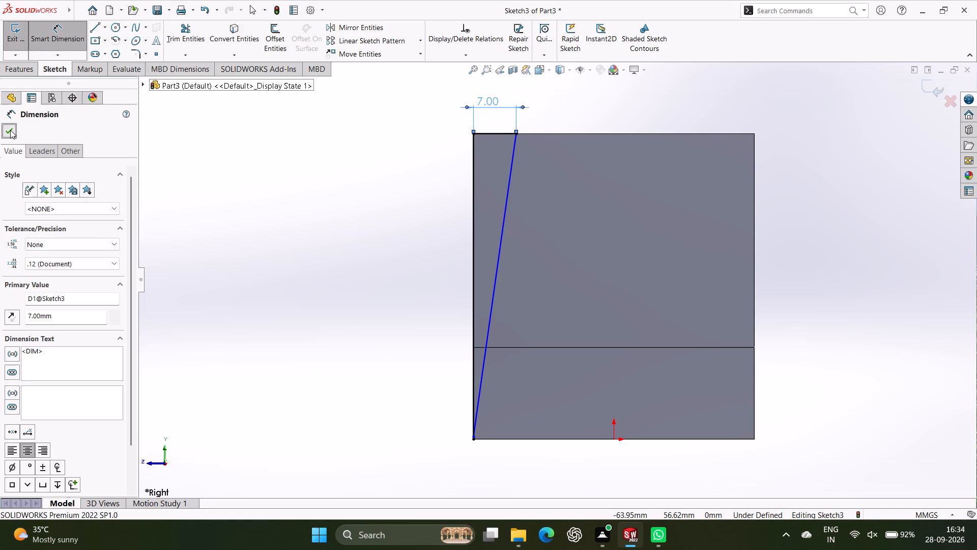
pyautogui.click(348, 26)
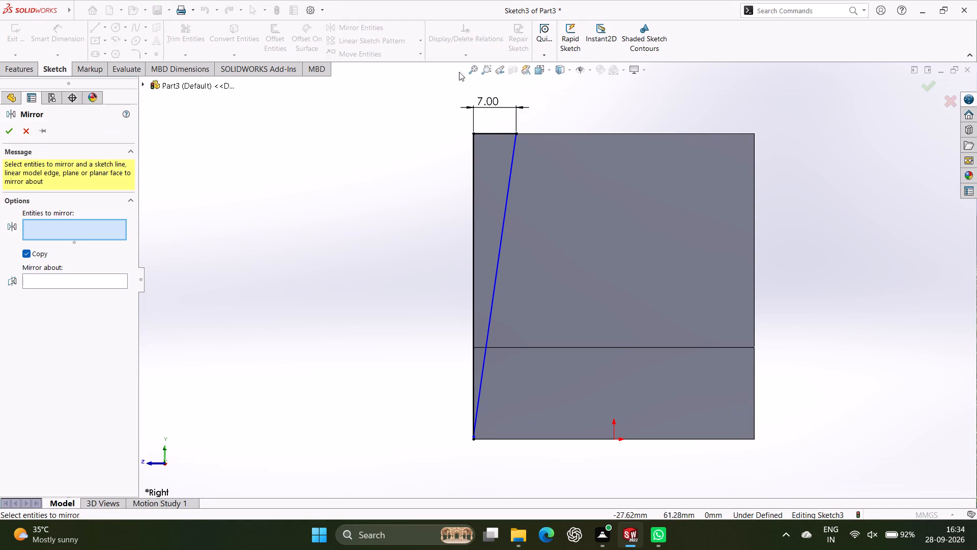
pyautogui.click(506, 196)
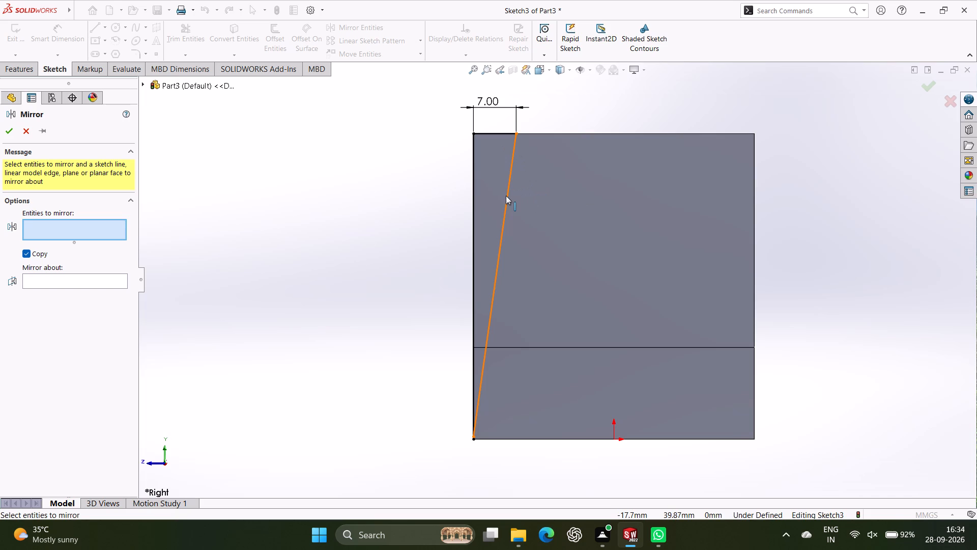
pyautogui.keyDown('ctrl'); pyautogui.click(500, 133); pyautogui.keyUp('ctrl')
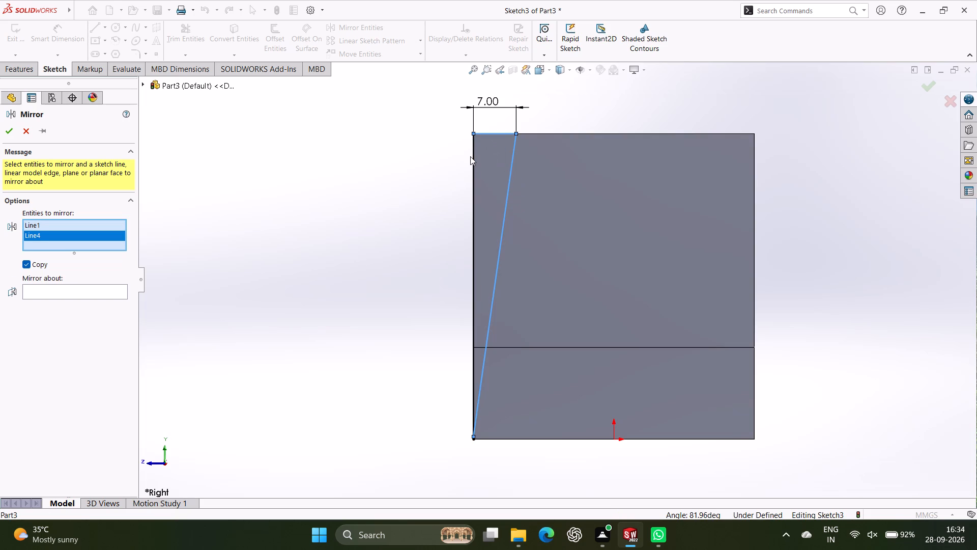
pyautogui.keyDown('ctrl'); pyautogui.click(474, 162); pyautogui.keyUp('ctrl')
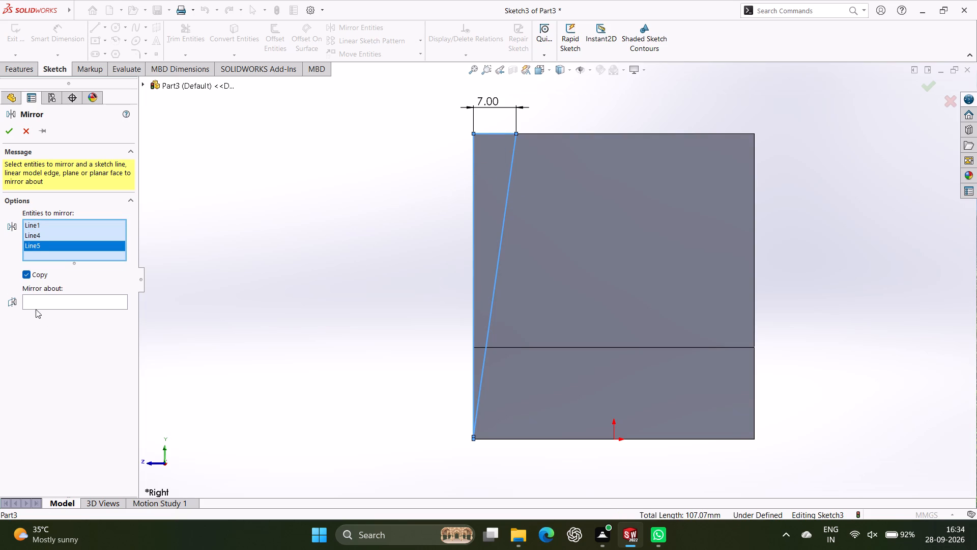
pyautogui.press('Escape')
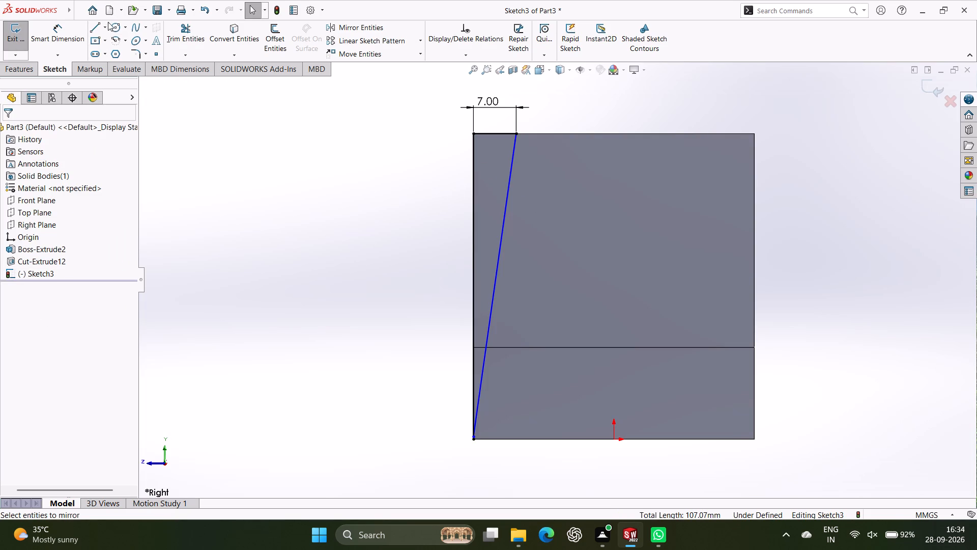
# Draw a vertical centerline about 65 mm long through the origin, extending above and below the block.
pyautogui.click(106, 30)
pyautogui.click(112, 50)
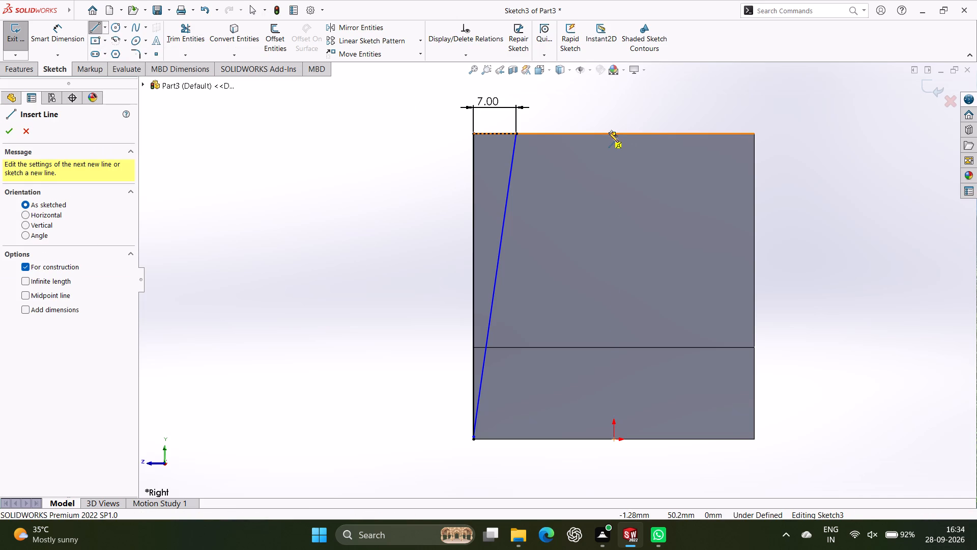
pyautogui.click(611, 88)
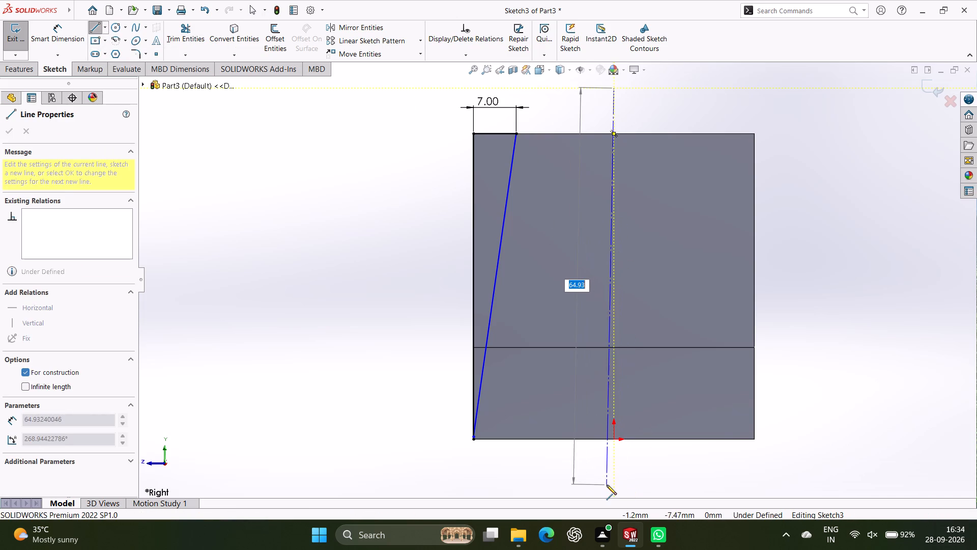
pyautogui.click(615, 485)
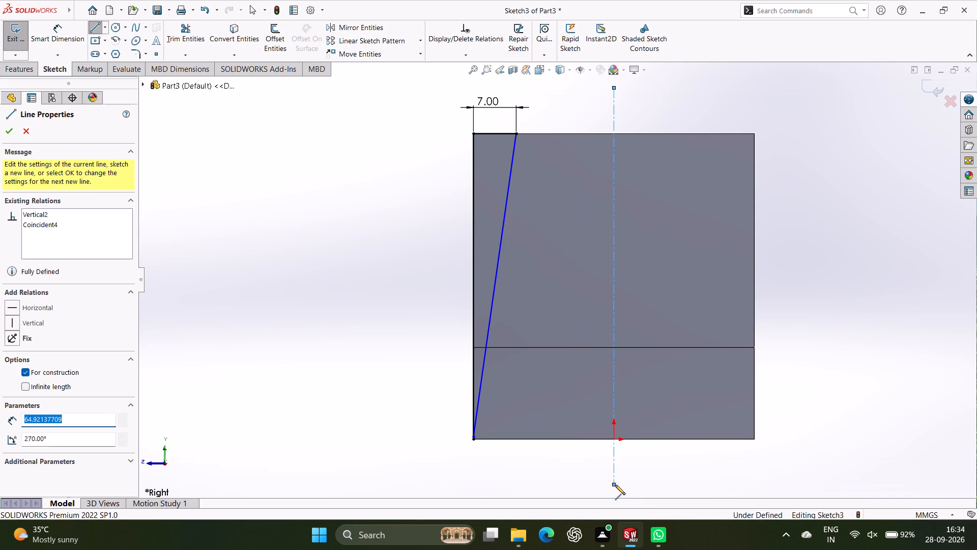
pyautogui.press('Escape')
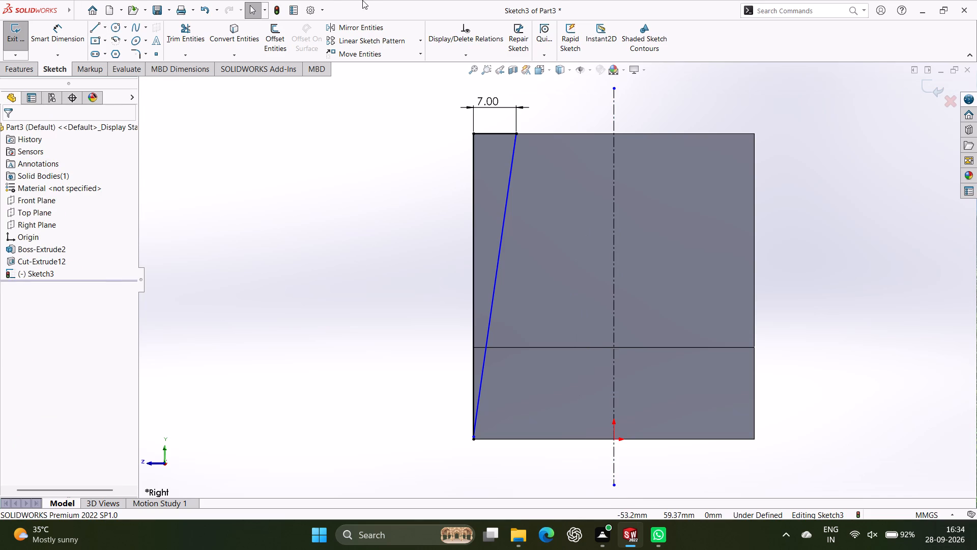
# Mirror the triangle's top, sloped and vertical lines about the vertical centerline, keeping the originals.
pyautogui.click(358, 27)
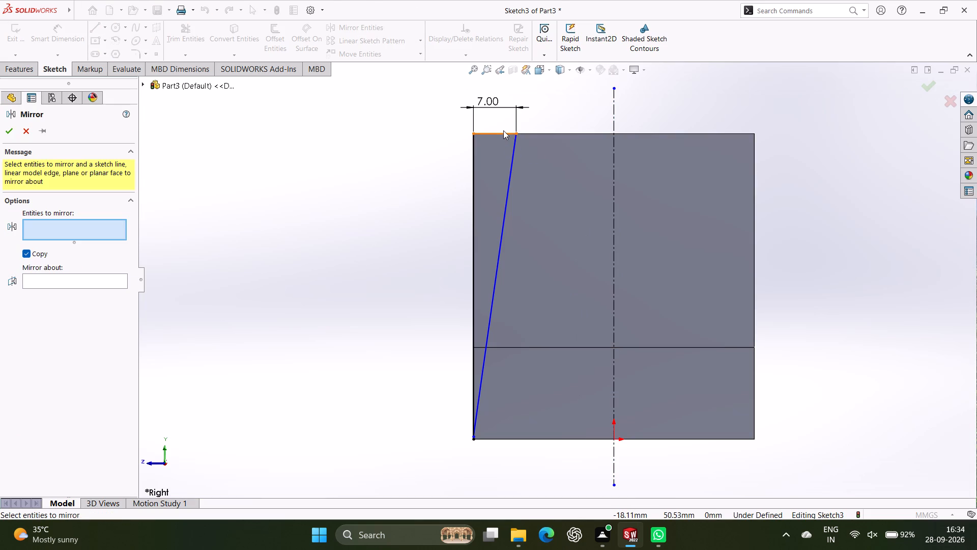
pyautogui.click(501, 134)
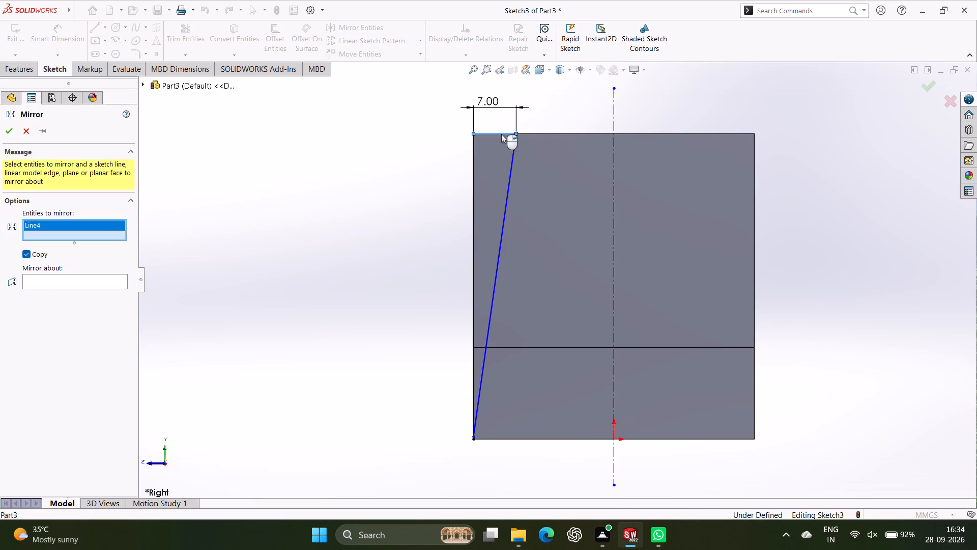
pyautogui.keyDown('ctrl'); pyautogui.click(512, 168); pyautogui.keyUp('ctrl')
pyautogui.keyDown('ctrl'); pyautogui.click(474, 185); pyautogui.keyUp('ctrl')
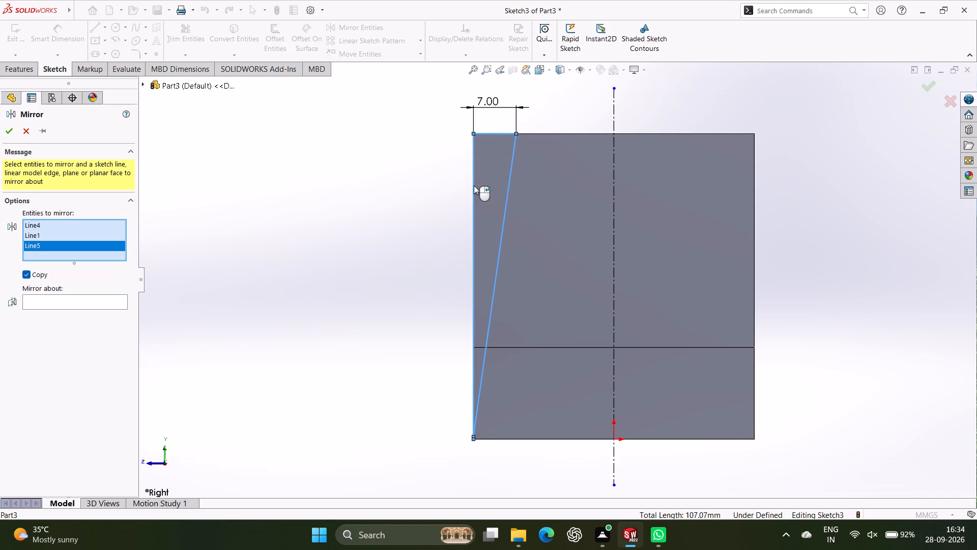
pyautogui.click(46, 301)
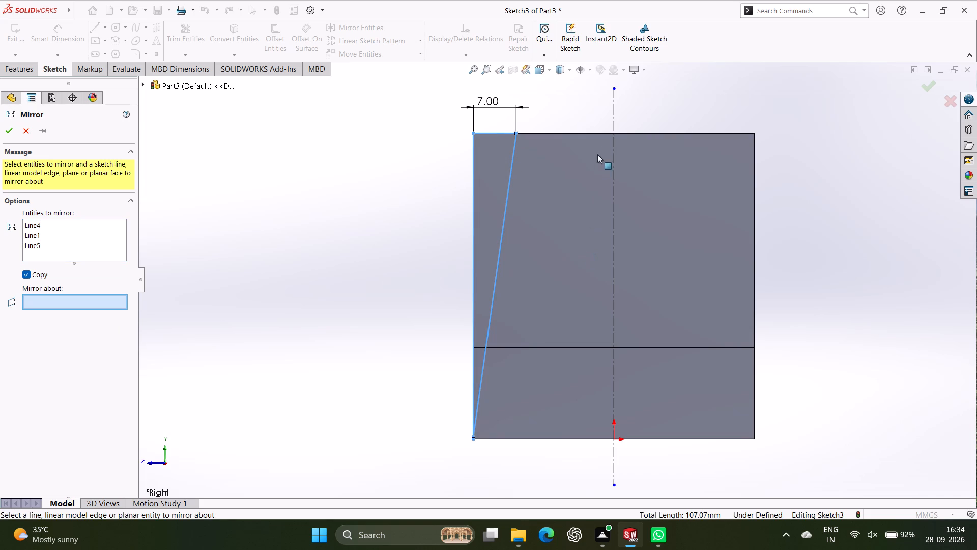
pyautogui.click(614, 118)
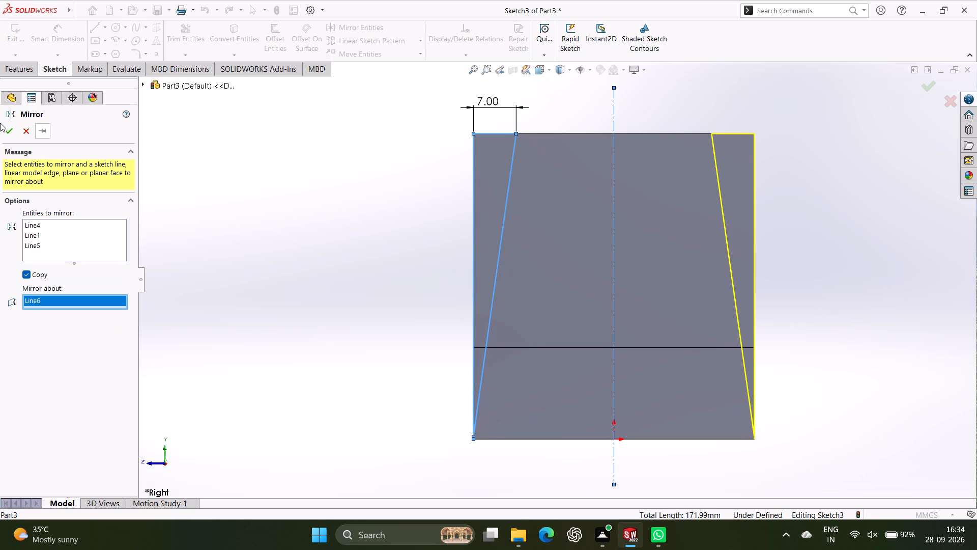
pyautogui.click(9, 133)
# Draw a 32 mm horizontal line joining the upper ends of the two sloped lines along the block's top edge.
pyautogui.scroll(-1, 116, 194)
pyautogui.scroll(-1, 441, 198)
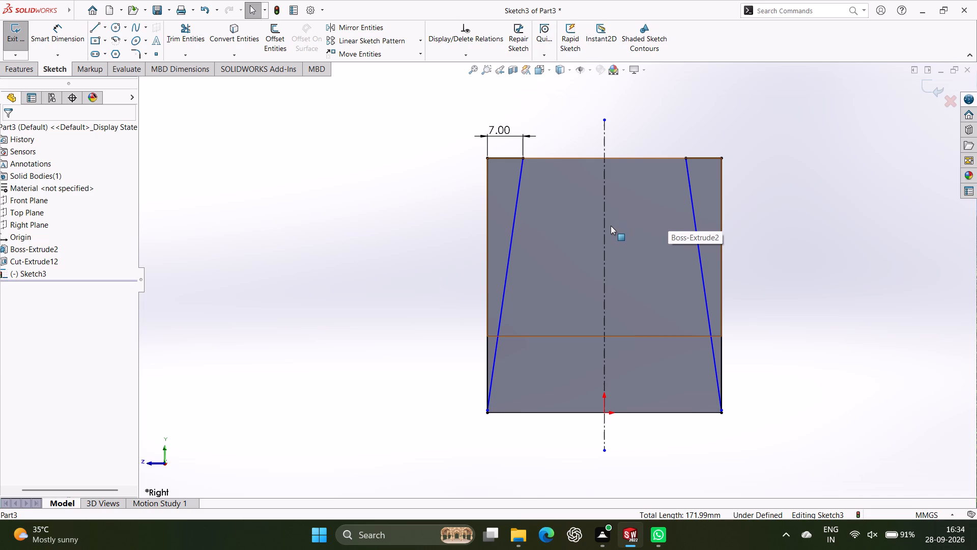
pyautogui.click(91, 28)
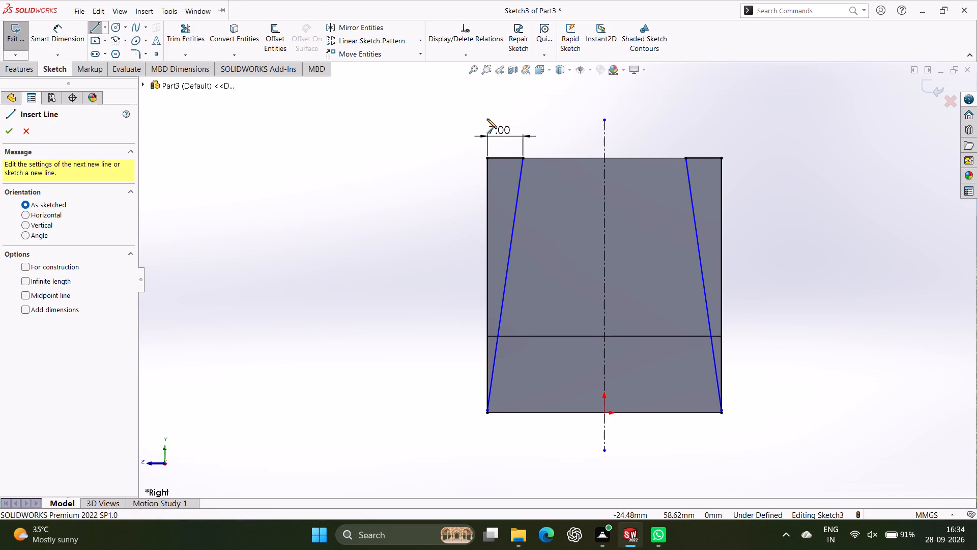
pyautogui.click(523, 158)
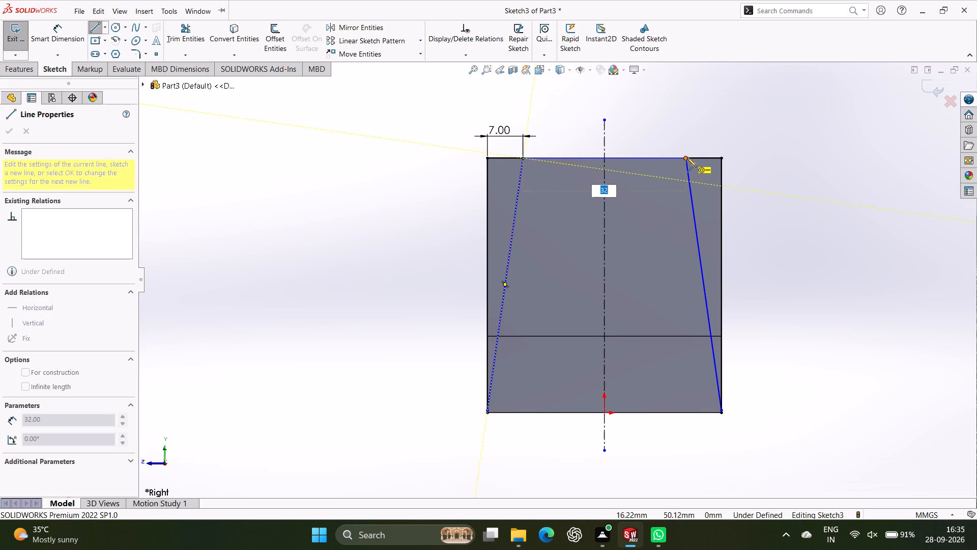
pyautogui.click(687, 157)
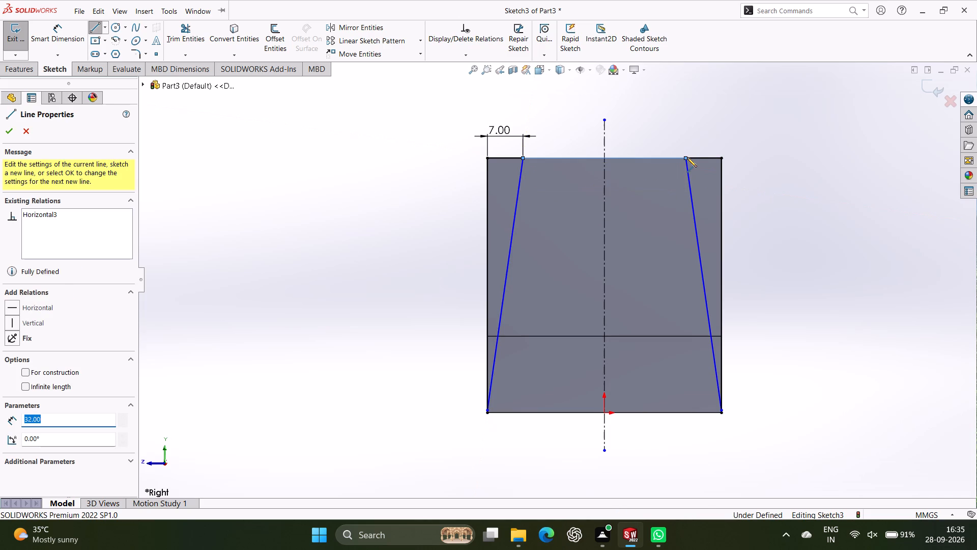
pyautogui.press('Escape')
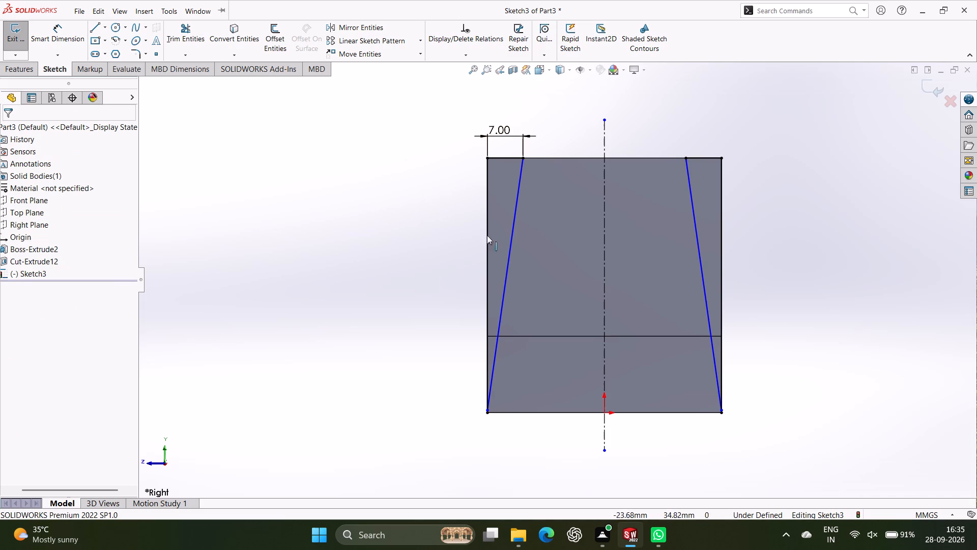
# Fully define the two sloped lines with automatically calculated relations and dimensions, and exit the sketch.
pyautogui.click(518, 203)
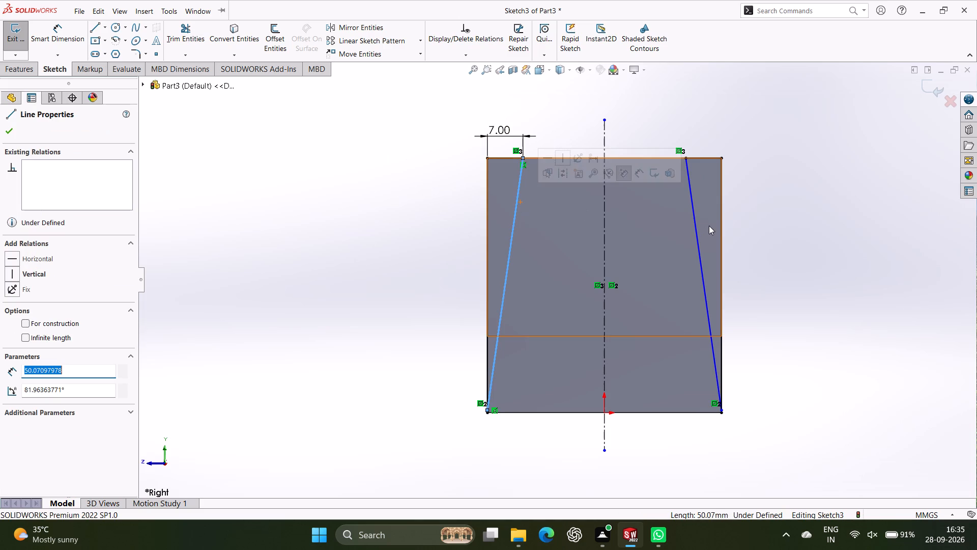
pyautogui.keyDown('ctrl'); pyautogui.click(695, 226); pyautogui.keyUp('ctrl')
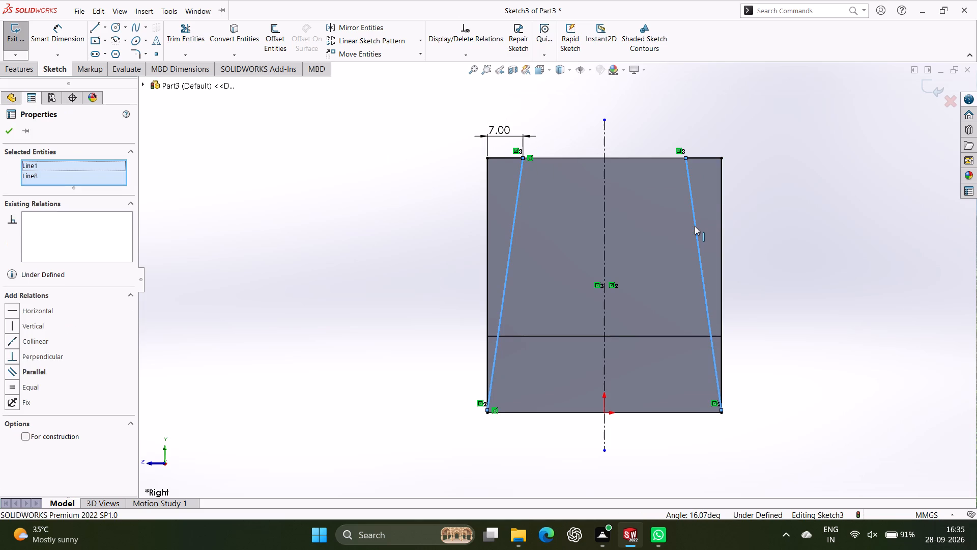
pyautogui.click(474, 59)
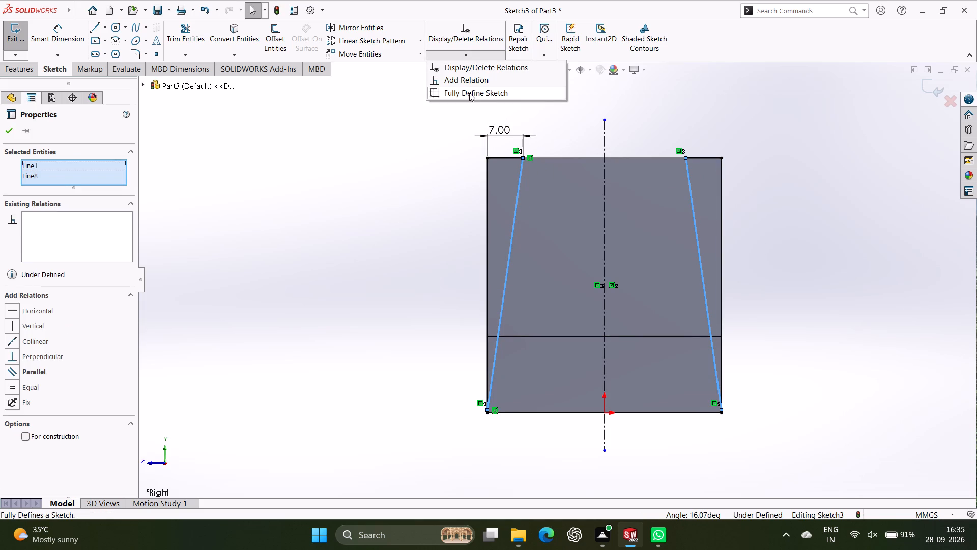
pyautogui.click(467, 90)
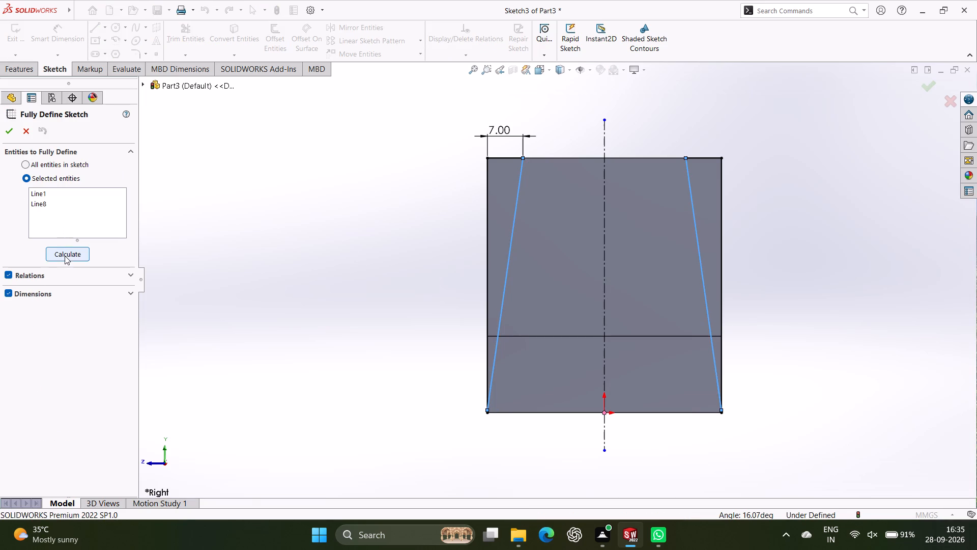
pyautogui.click(65, 256)
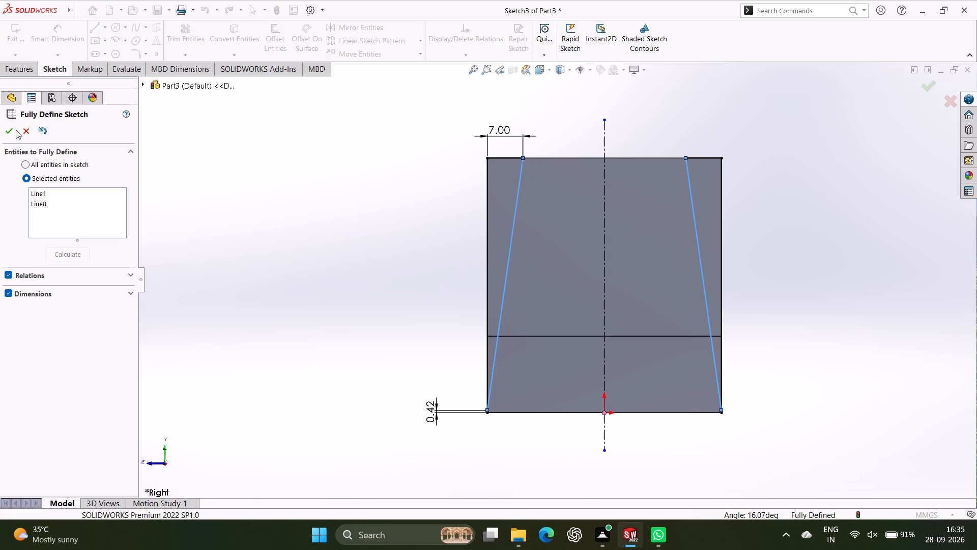
pyautogui.click(9, 128)
pyautogui.scroll(-1, 256, 129)
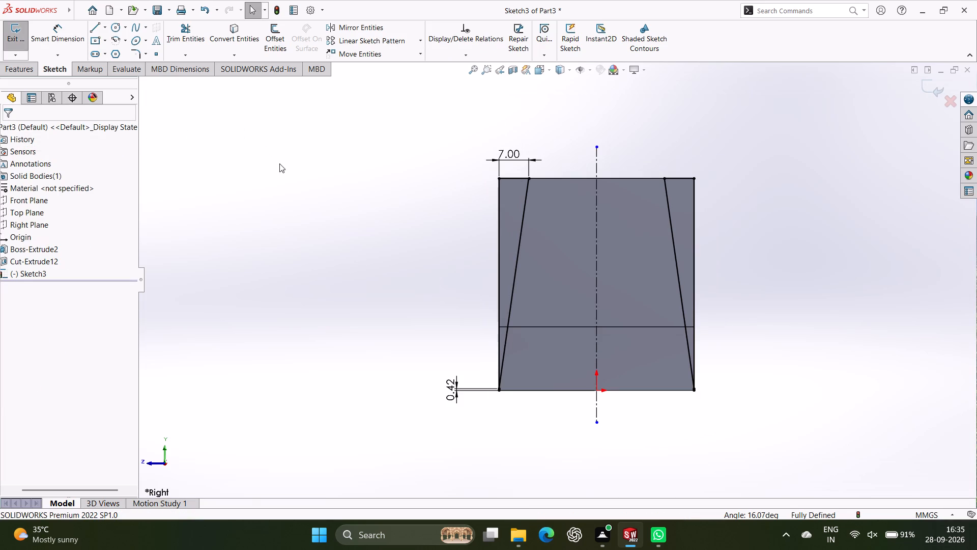
pyautogui.click(16, 31)
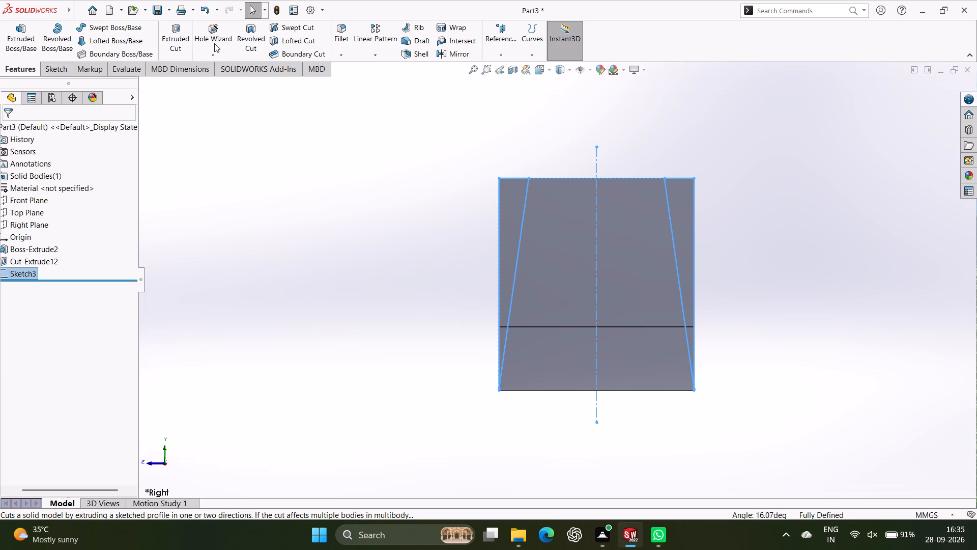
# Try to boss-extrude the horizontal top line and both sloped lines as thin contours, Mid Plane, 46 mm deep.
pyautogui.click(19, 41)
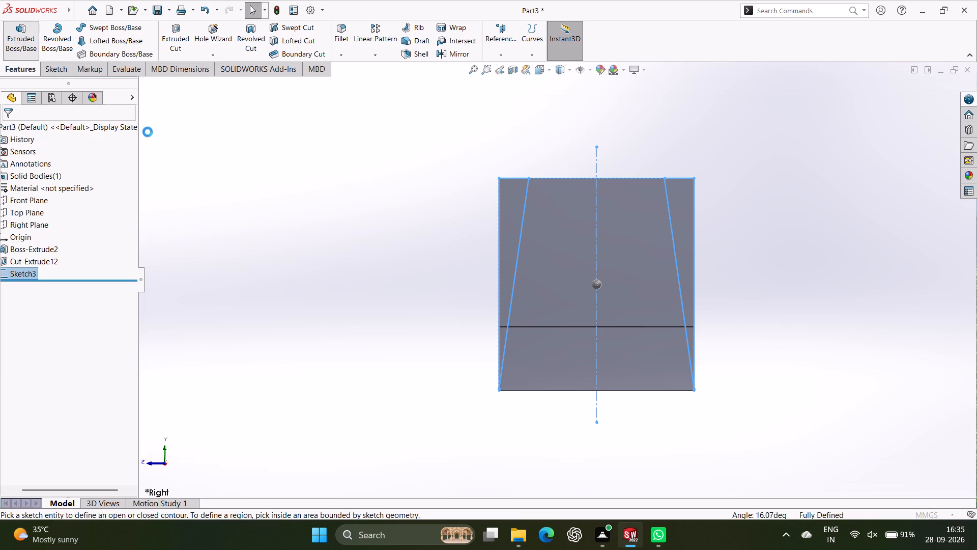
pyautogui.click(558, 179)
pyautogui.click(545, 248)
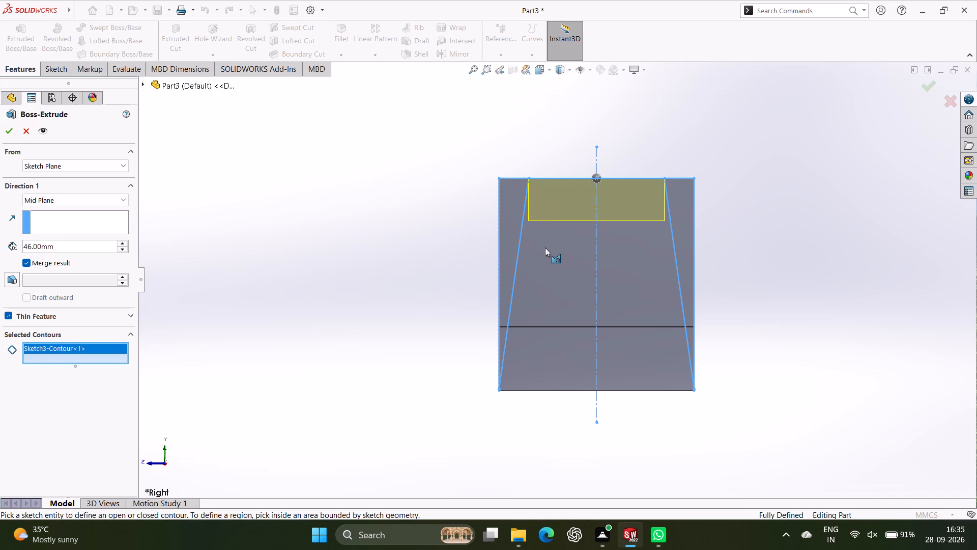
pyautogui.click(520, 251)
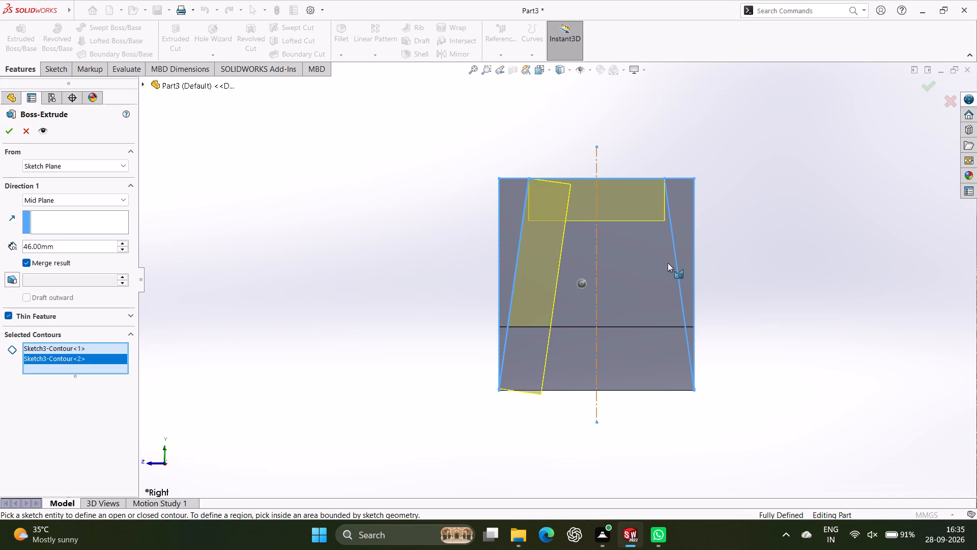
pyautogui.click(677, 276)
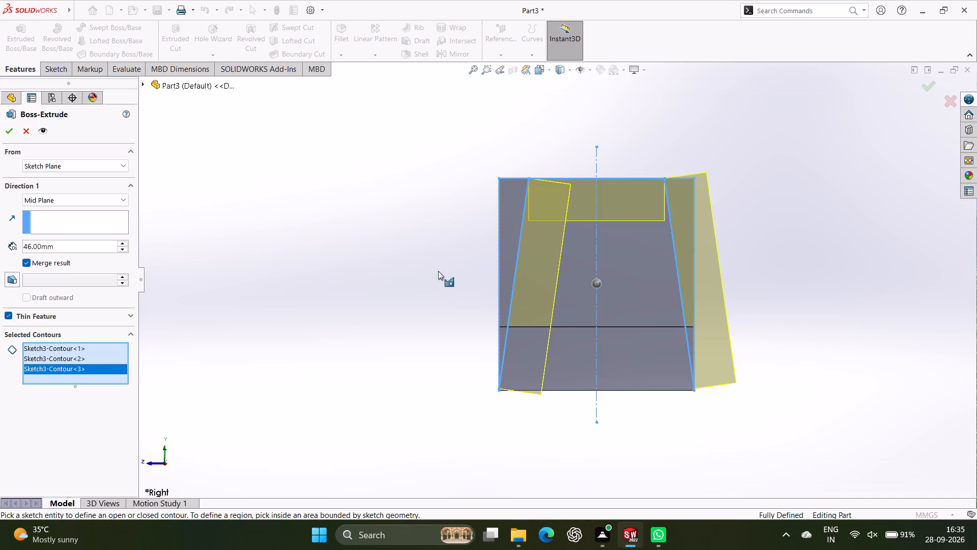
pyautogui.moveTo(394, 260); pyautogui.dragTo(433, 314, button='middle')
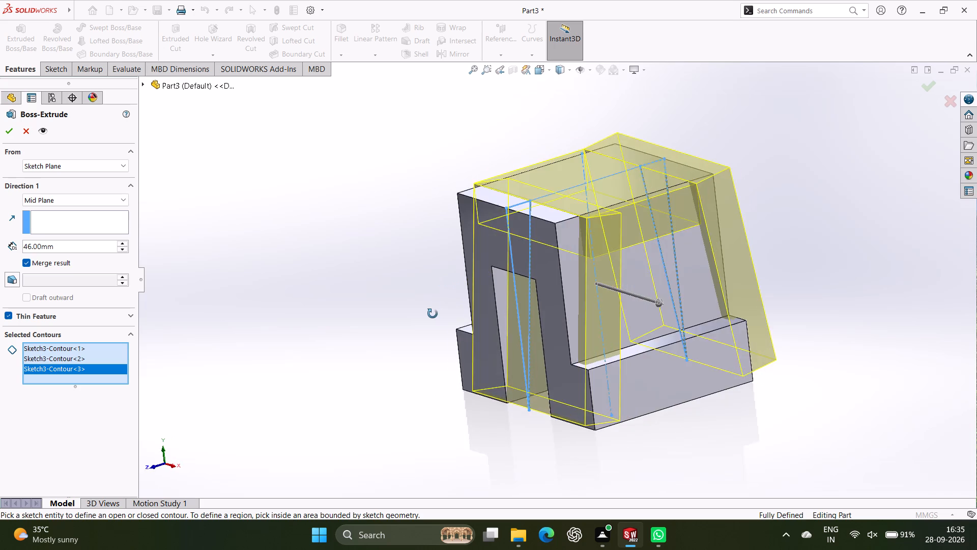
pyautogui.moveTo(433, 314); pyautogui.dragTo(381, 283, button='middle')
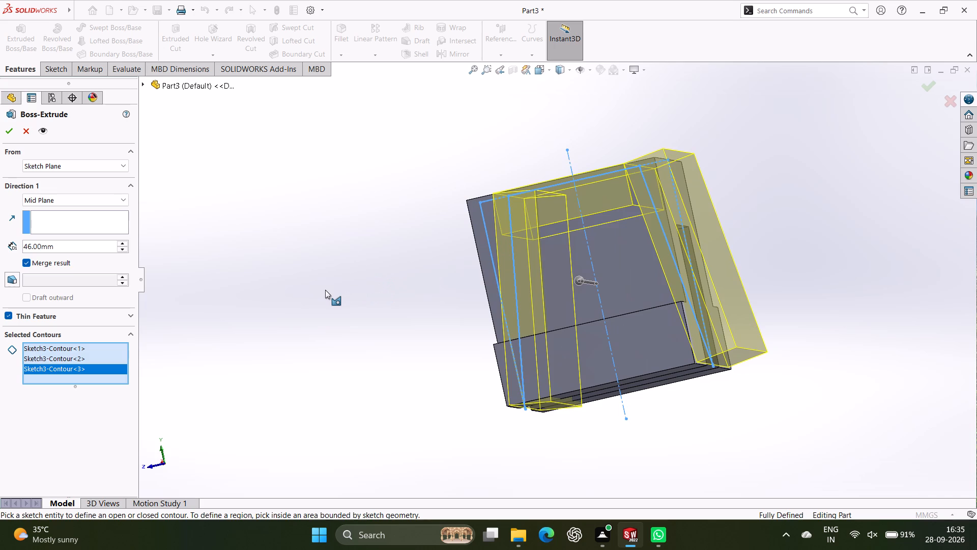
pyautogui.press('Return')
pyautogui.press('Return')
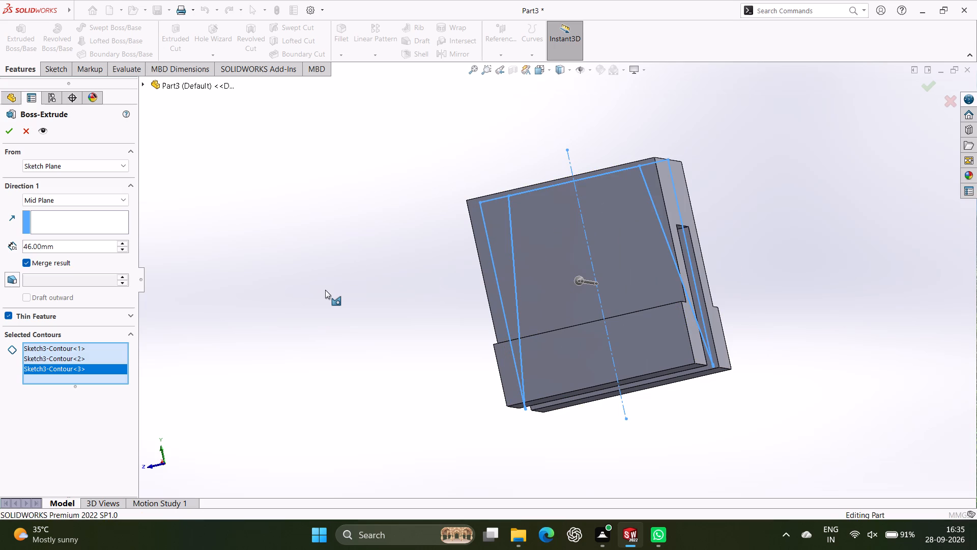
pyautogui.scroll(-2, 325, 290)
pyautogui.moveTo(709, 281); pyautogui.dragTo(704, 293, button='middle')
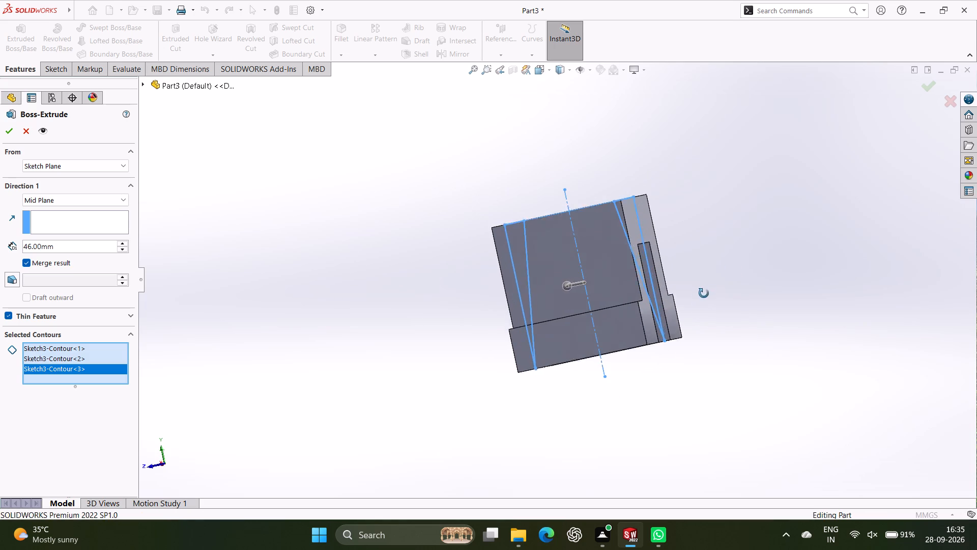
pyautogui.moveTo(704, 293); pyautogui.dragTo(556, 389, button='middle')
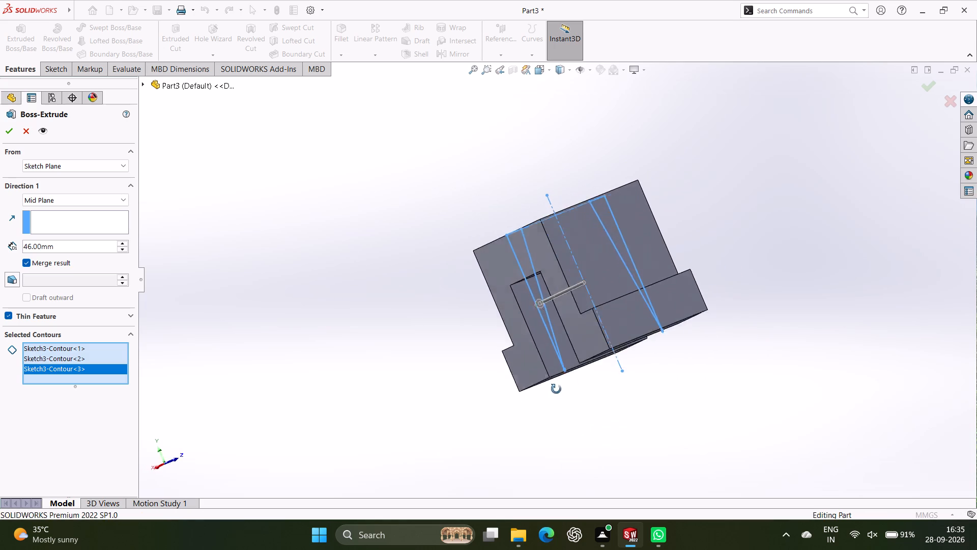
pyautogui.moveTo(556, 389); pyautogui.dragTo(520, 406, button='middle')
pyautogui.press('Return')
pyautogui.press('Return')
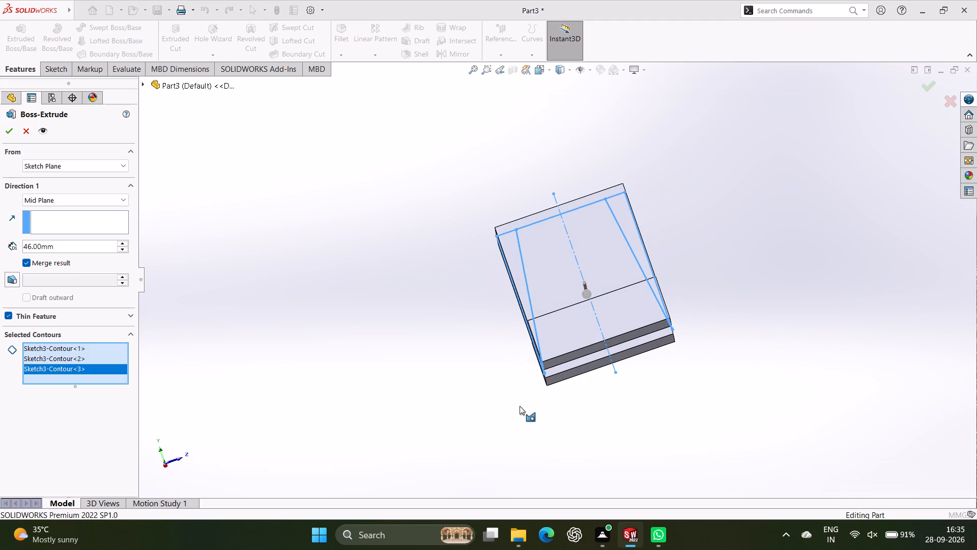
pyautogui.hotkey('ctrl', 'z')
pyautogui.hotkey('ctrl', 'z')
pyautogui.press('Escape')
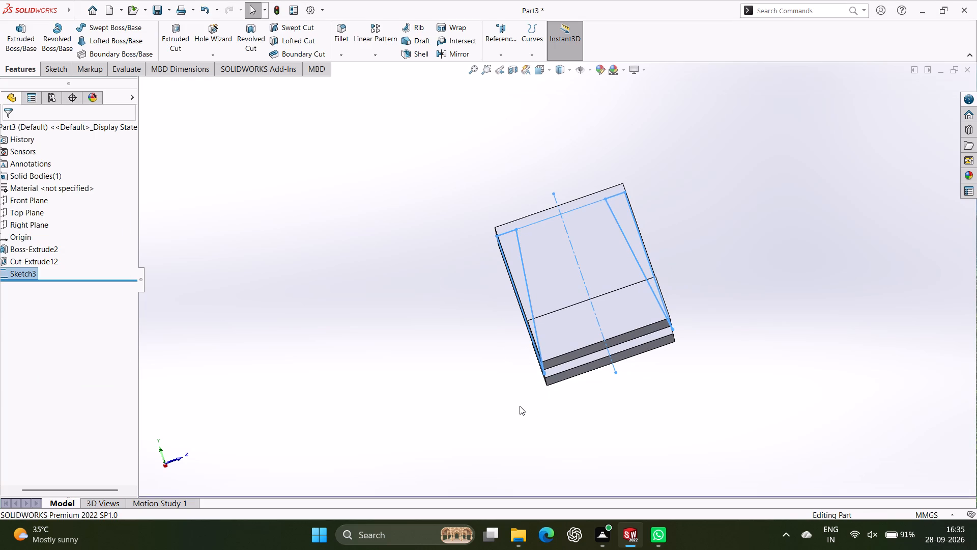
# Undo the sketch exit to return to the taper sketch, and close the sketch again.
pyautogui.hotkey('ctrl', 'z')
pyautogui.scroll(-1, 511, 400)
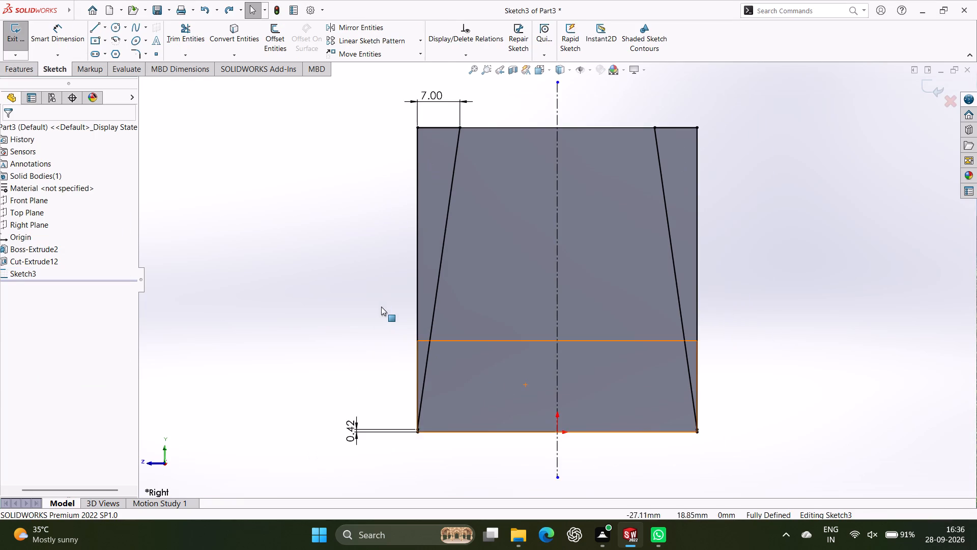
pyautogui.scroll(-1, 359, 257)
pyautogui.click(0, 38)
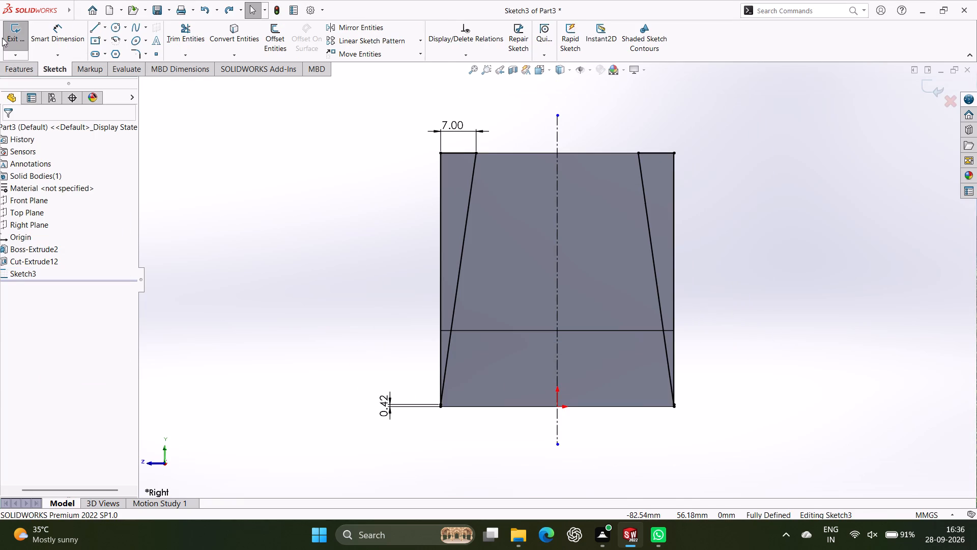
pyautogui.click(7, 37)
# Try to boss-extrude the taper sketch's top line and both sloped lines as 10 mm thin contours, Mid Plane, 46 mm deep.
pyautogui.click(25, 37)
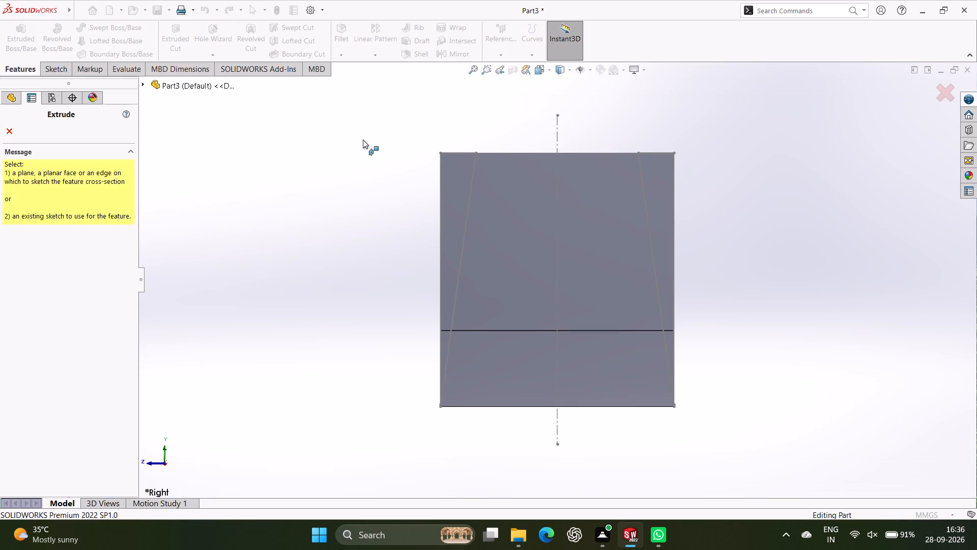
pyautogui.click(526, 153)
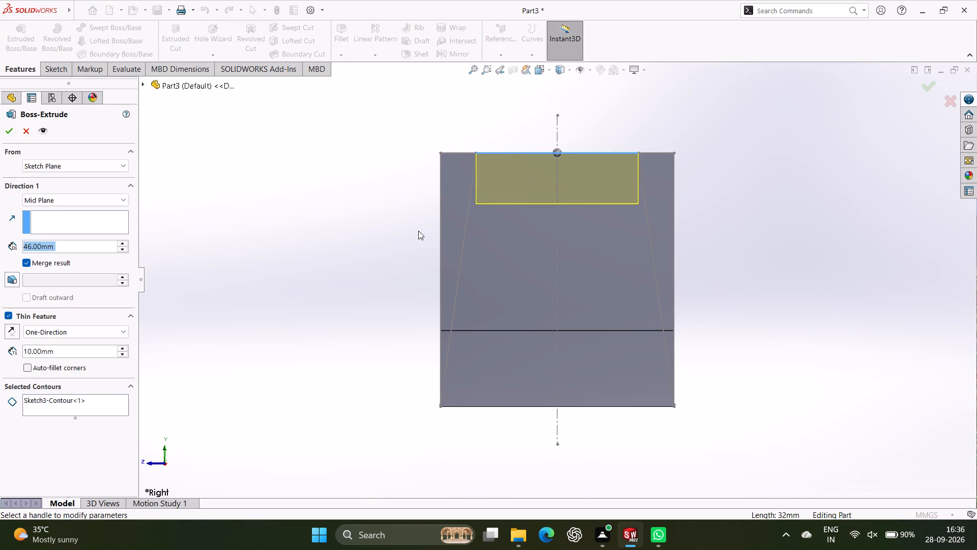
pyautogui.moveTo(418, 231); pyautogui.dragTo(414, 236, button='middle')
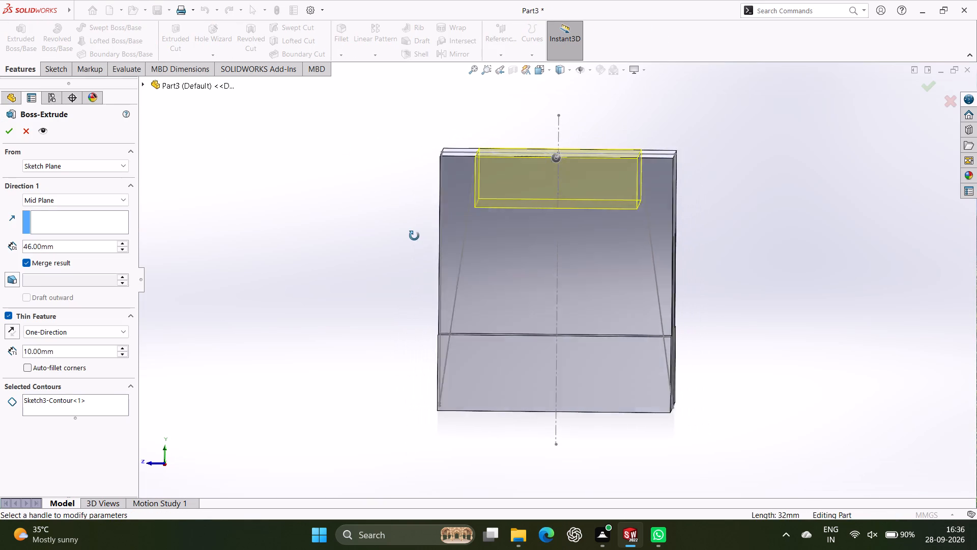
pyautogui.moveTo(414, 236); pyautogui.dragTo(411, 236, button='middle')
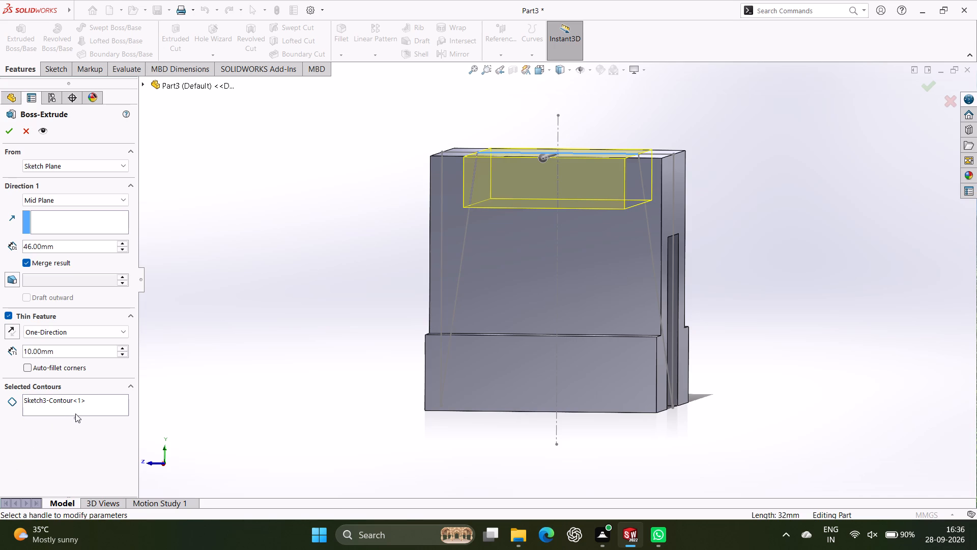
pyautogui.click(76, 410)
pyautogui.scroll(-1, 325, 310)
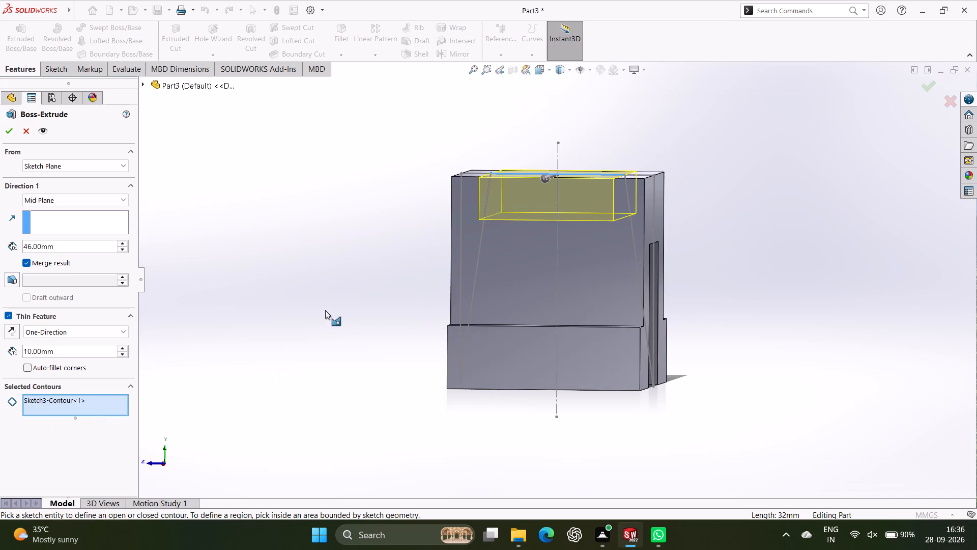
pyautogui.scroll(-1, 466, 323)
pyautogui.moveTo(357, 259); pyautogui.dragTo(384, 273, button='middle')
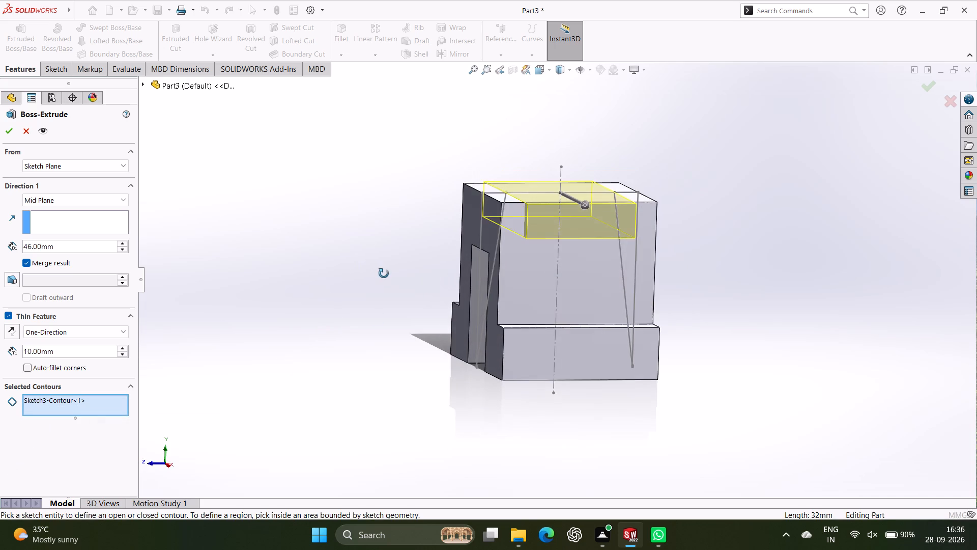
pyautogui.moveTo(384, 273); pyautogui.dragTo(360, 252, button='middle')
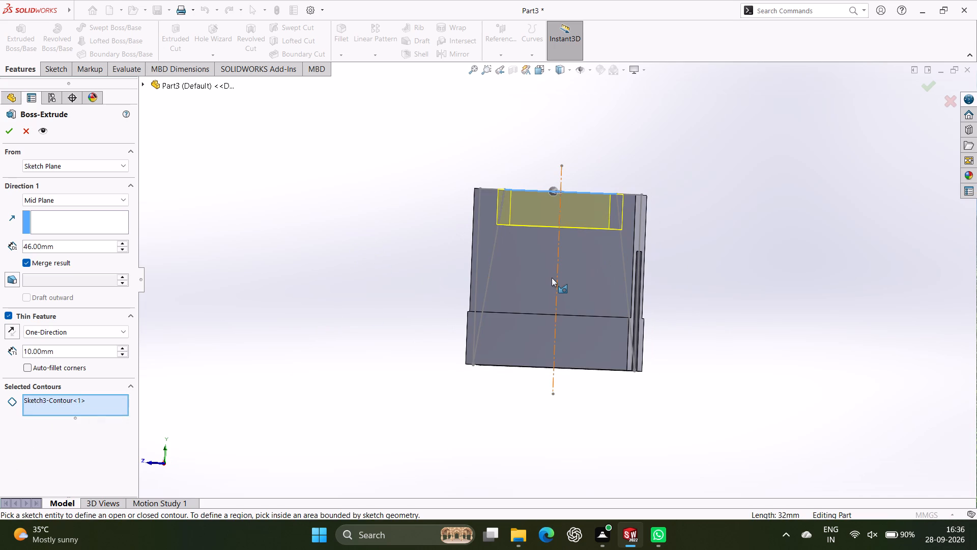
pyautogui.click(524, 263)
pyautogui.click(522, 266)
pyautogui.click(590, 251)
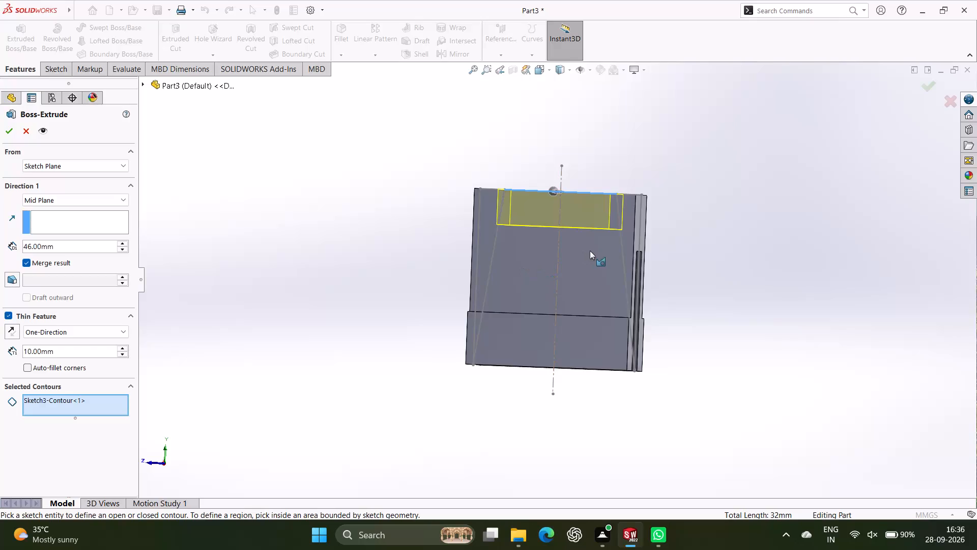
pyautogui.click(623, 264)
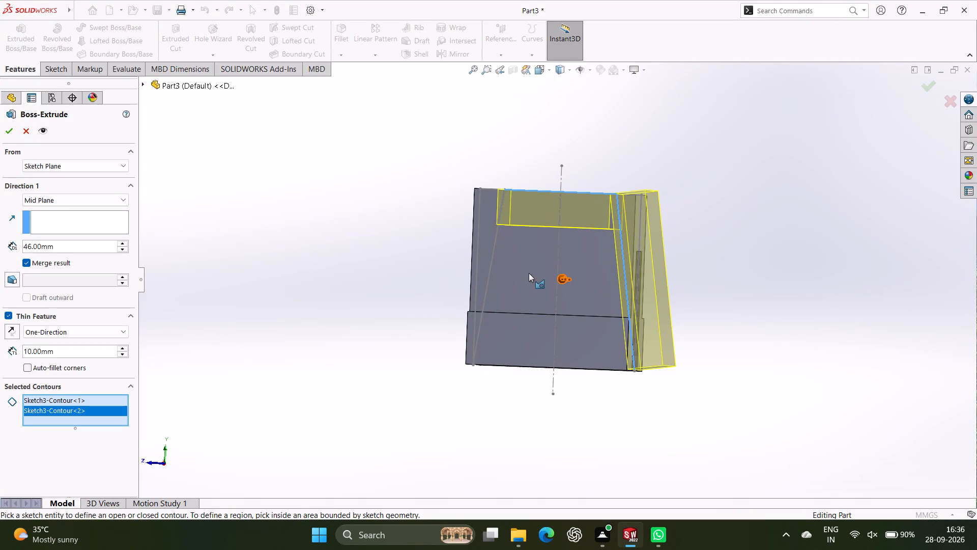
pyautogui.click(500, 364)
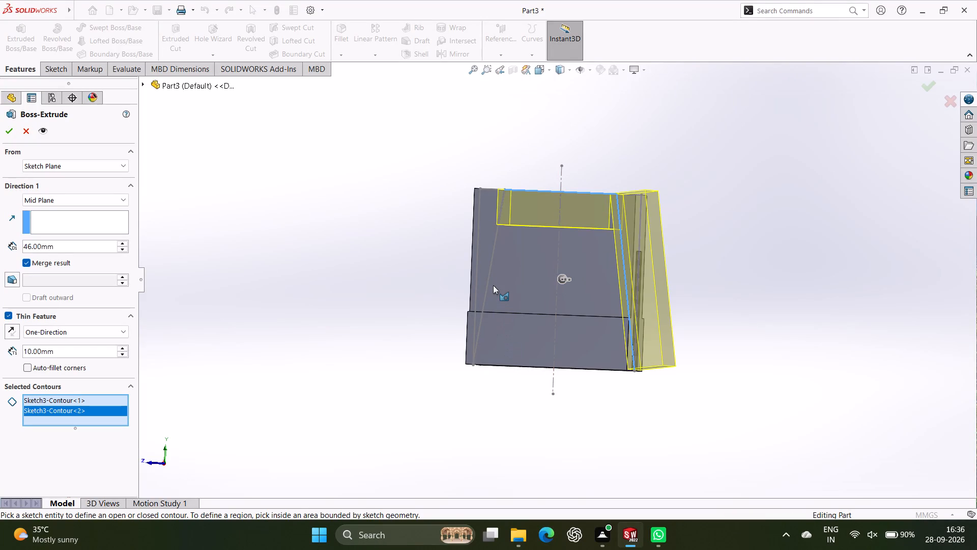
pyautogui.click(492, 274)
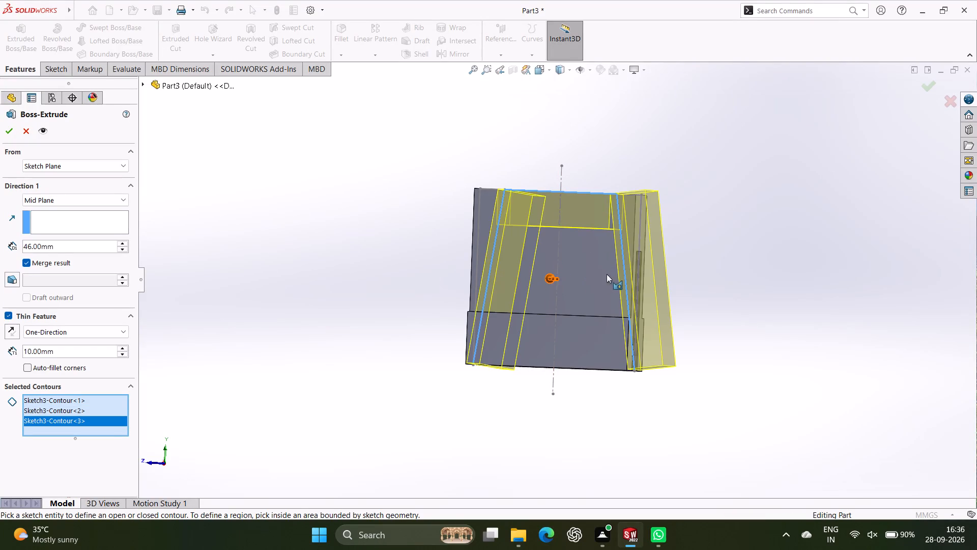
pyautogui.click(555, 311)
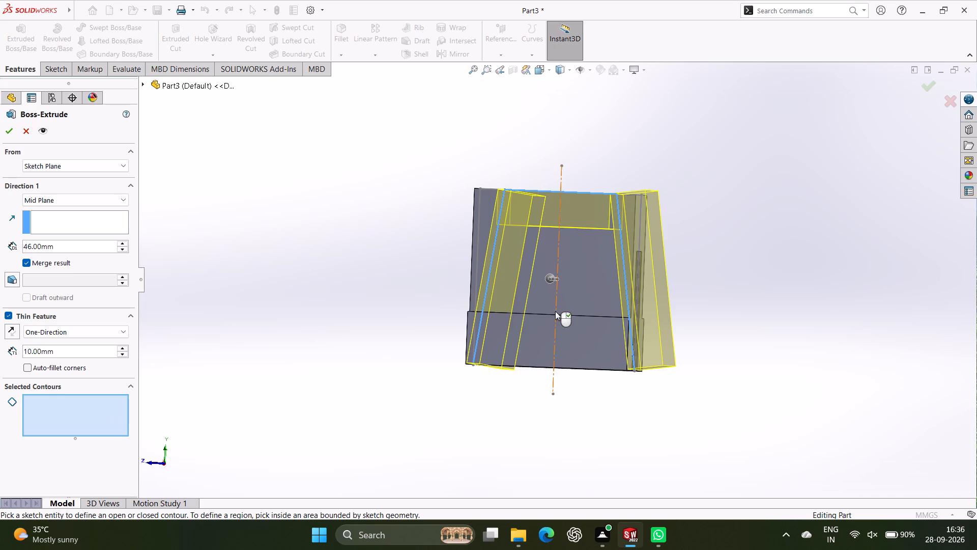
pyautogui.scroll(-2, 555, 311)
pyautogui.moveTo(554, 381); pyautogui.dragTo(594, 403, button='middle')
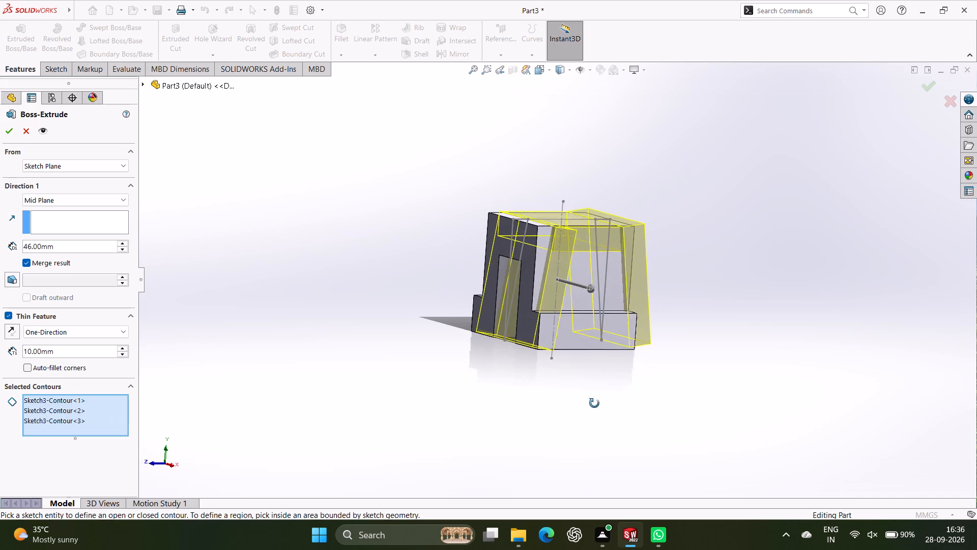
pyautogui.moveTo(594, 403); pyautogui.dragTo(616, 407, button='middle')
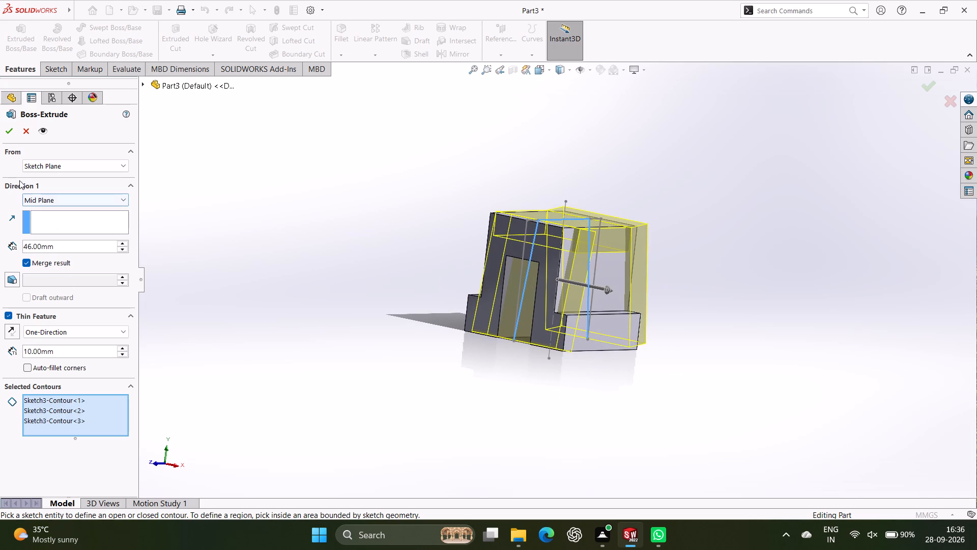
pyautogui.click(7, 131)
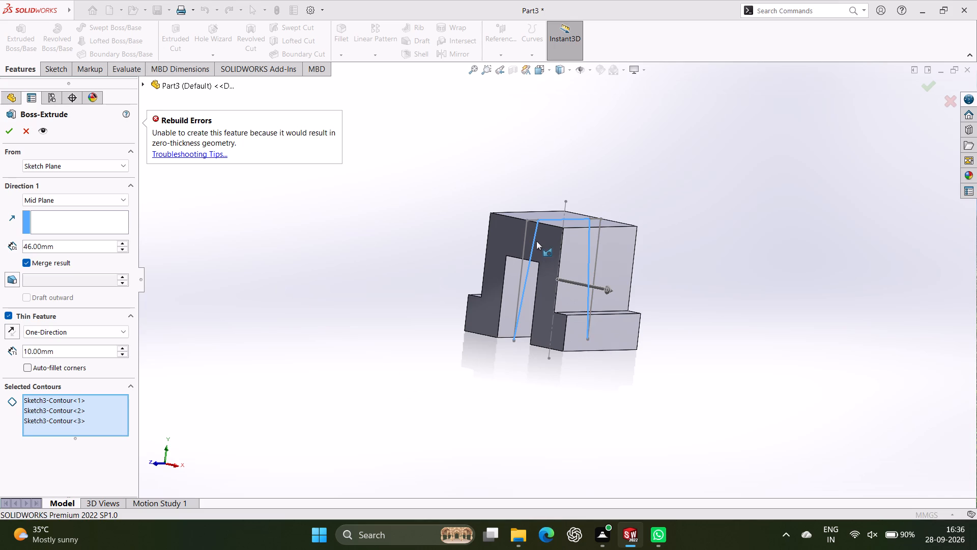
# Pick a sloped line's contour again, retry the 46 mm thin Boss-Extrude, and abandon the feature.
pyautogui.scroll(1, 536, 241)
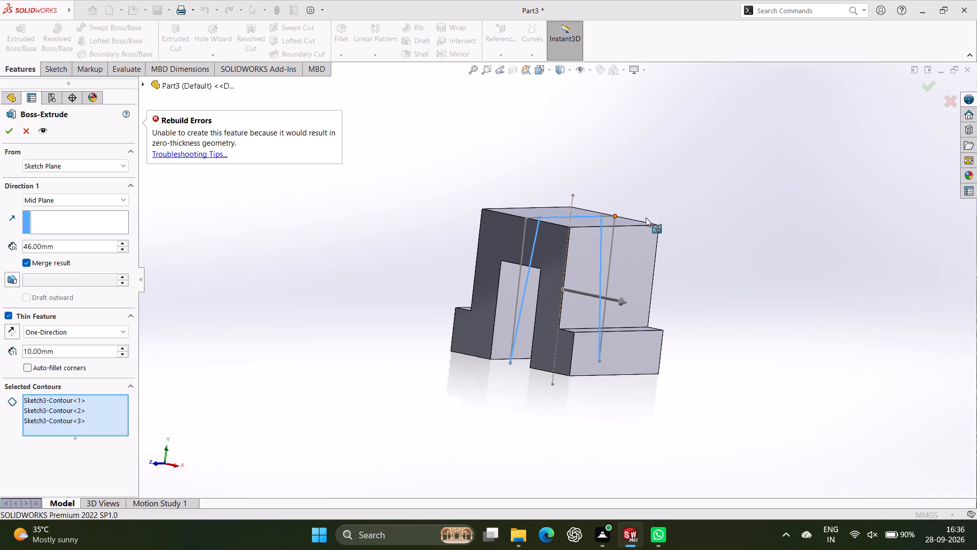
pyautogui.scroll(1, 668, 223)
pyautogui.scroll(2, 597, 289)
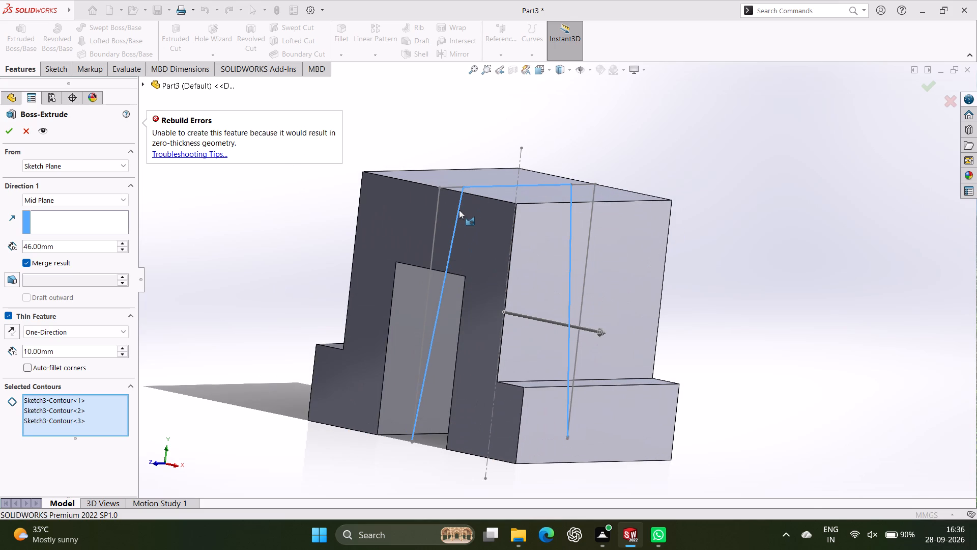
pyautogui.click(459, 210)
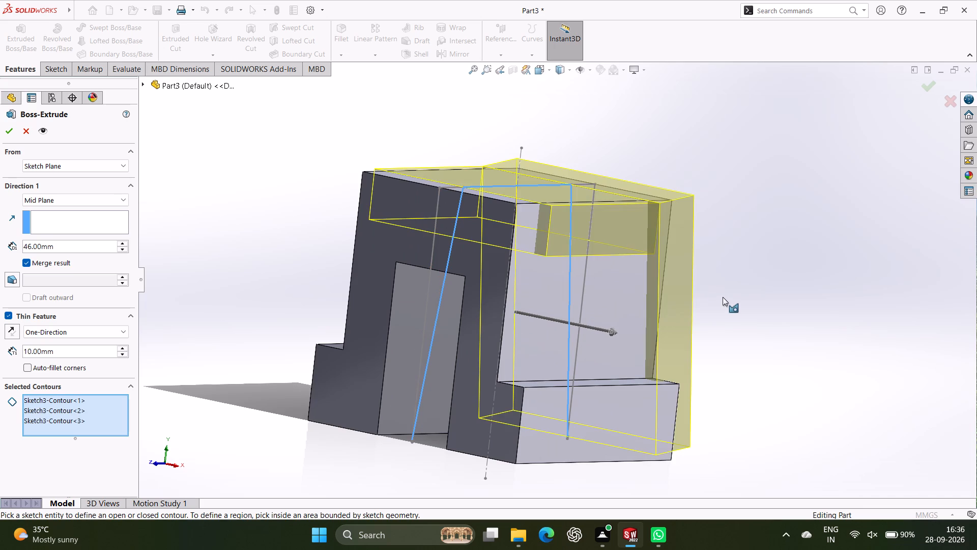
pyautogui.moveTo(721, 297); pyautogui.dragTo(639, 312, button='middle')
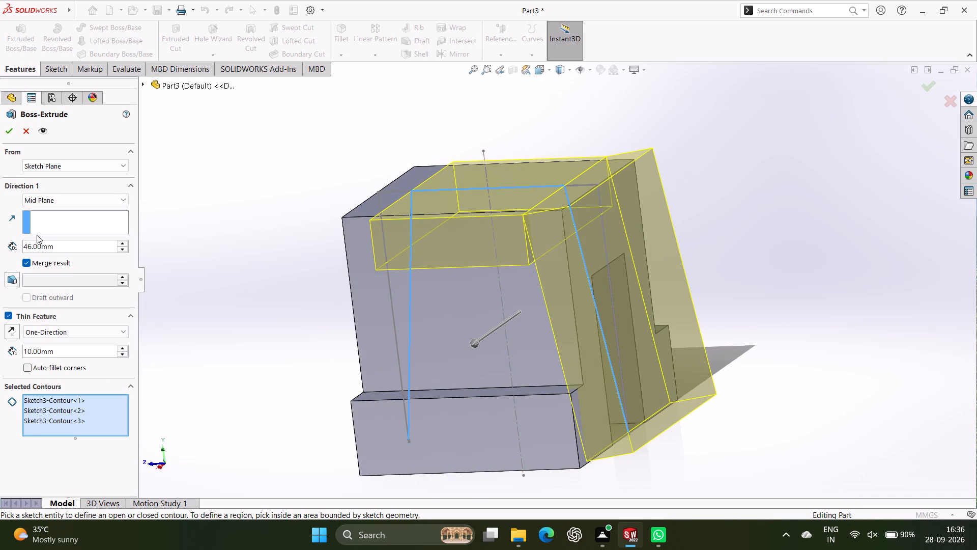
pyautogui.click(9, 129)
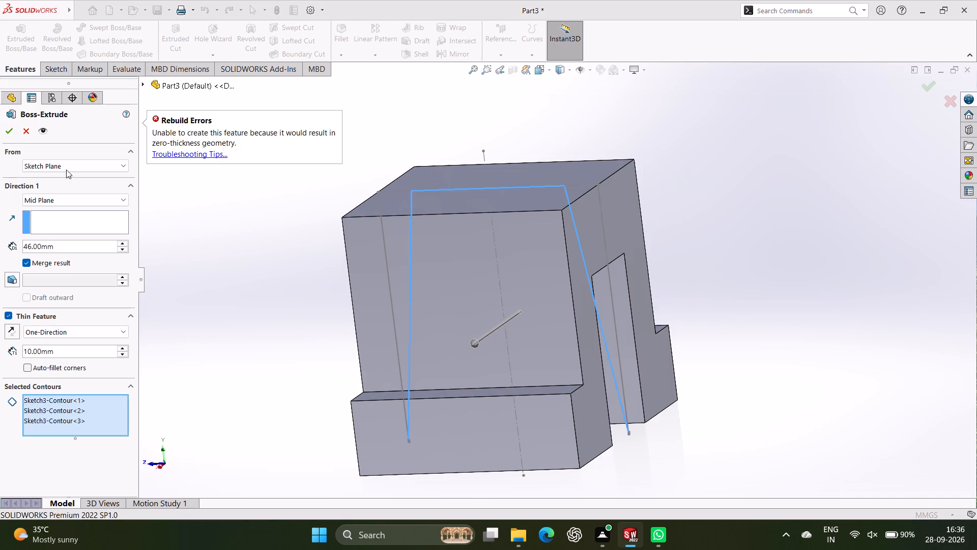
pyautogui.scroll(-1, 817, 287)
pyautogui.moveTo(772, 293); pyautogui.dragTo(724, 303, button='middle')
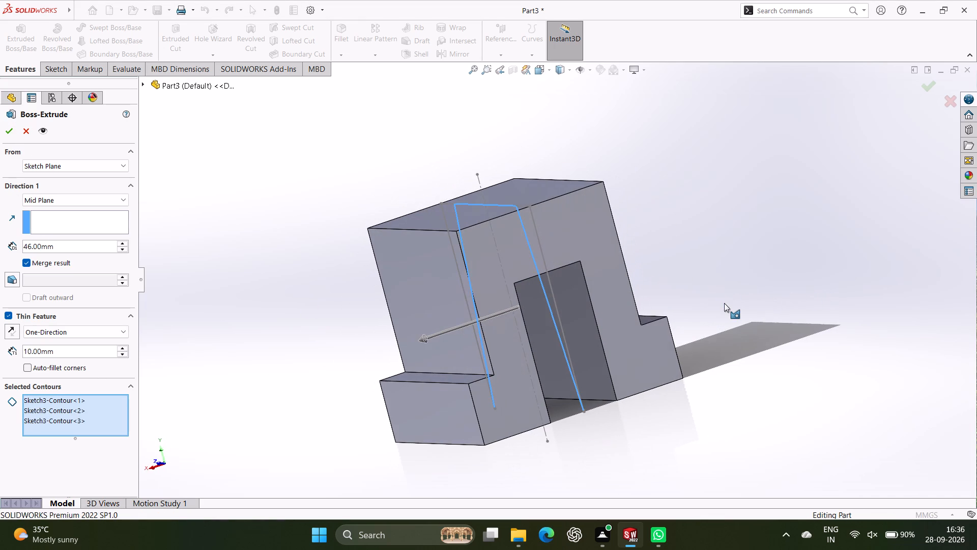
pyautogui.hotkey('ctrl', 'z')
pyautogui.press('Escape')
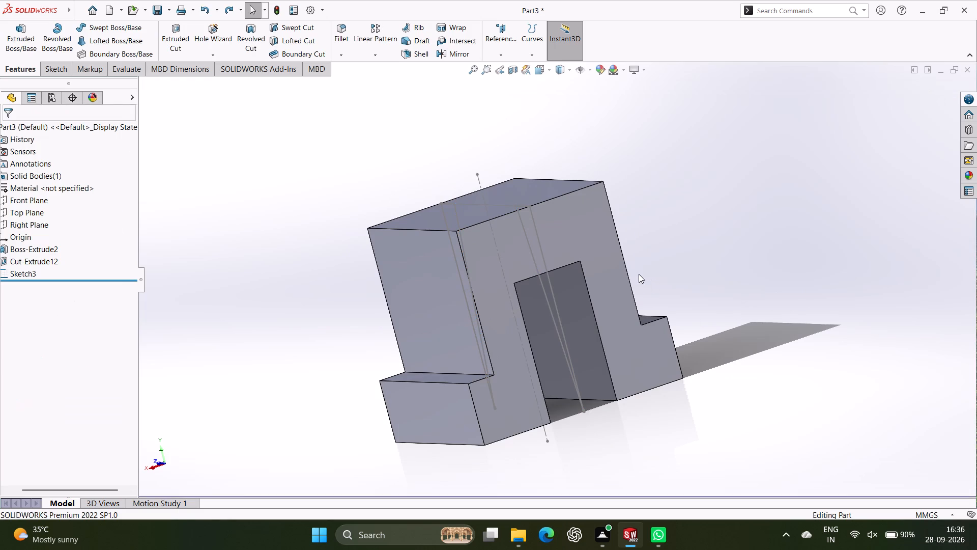
# Undo the taper sketch's geometry and dimensions back to an empty sketch on the Right Plane.
pyautogui.hotkey('ctrl', 'z')
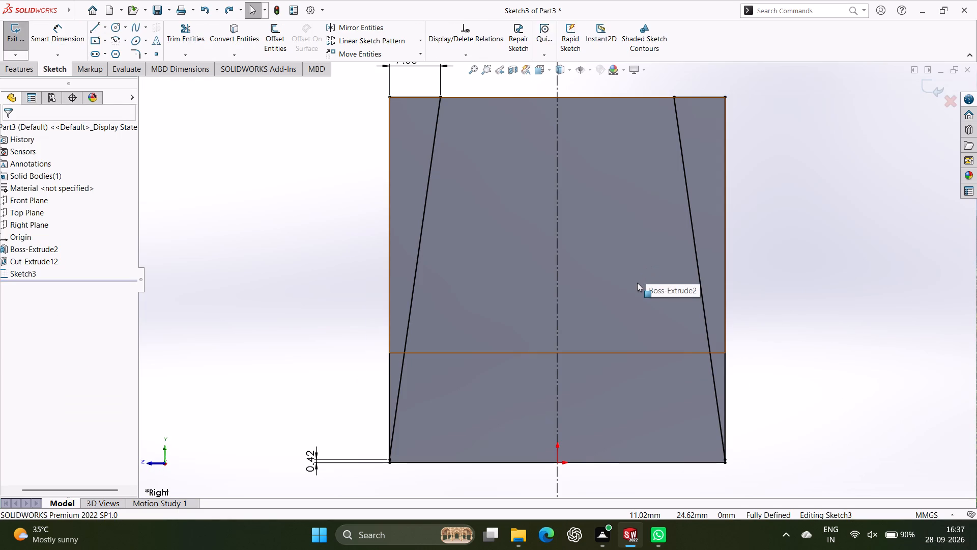
pyautogui.hotkey('ctrl', 'z')
pyautogui.hotkey('ctrl', 'z')
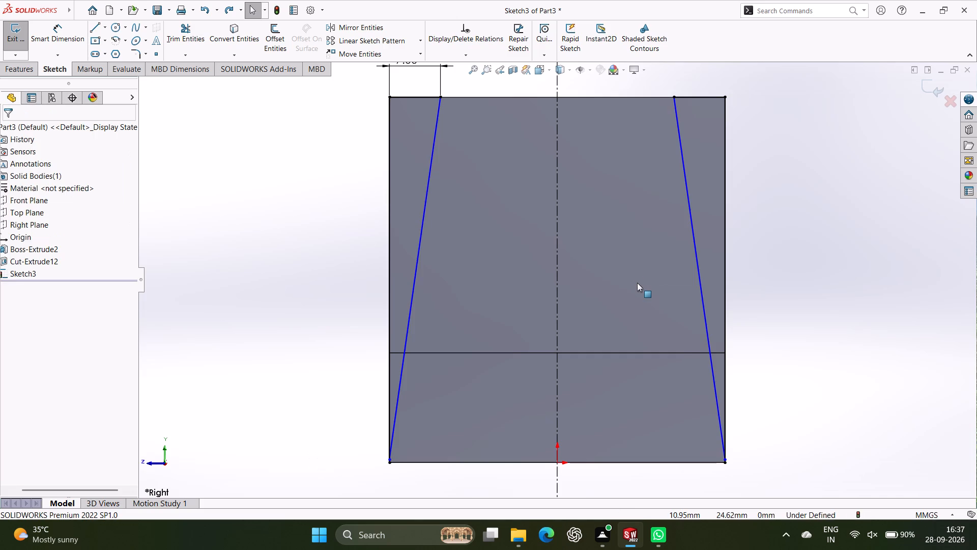
pyautogui.hotkey('ctrl', 'z')
pyautogui.hotkey('ctrl', 'z')
pyautogui.hotkey('ctrl', 'z')
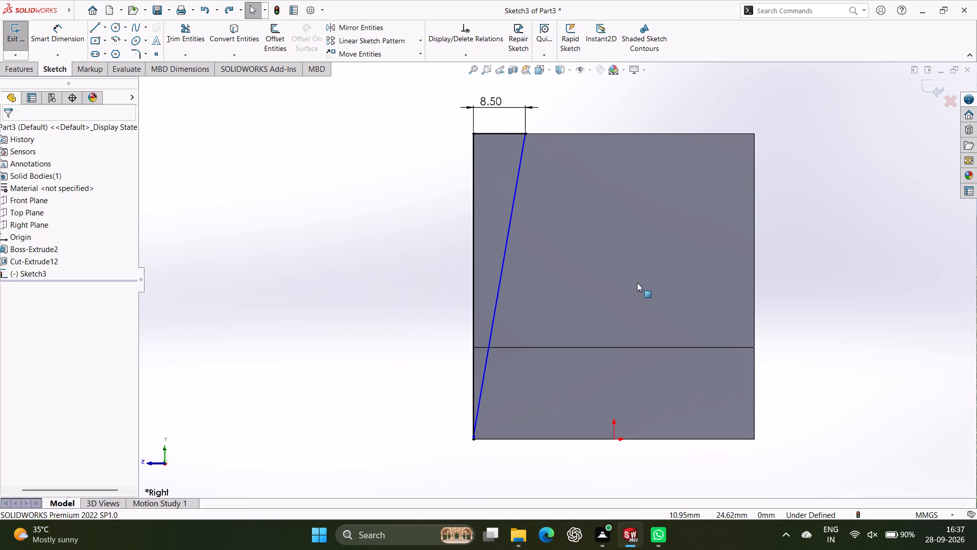
pyautogui.hotkey('ctrl', 'z')
pyautogui.hotkey('ctrl', 'z')
pyautogui.hotkey('ctrl', 'z')
pyautogui.hotkey('ctrl', 'z')
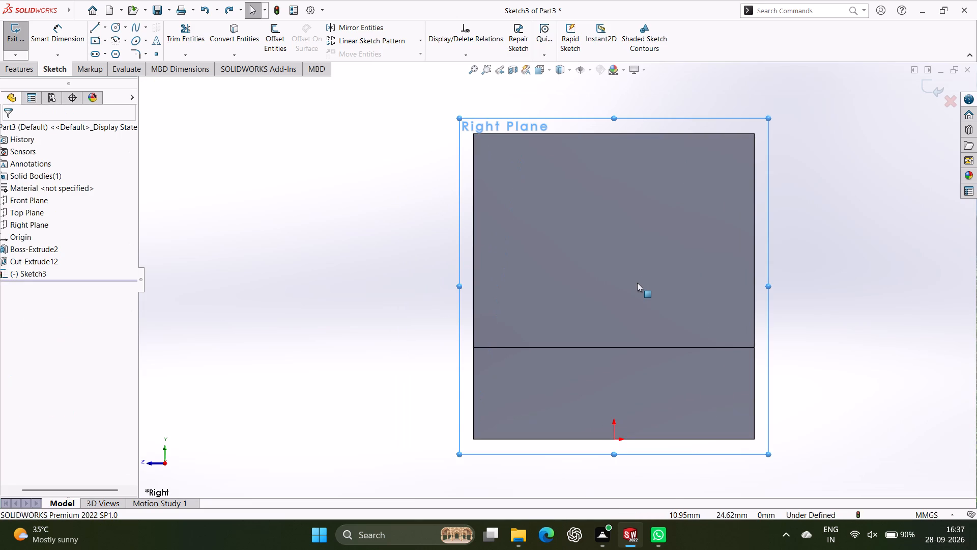
# Draw a vertical centerline about 65 mm long through the origin, extending past the block's top and bottom edges.
pyautogui.click(91, 29)
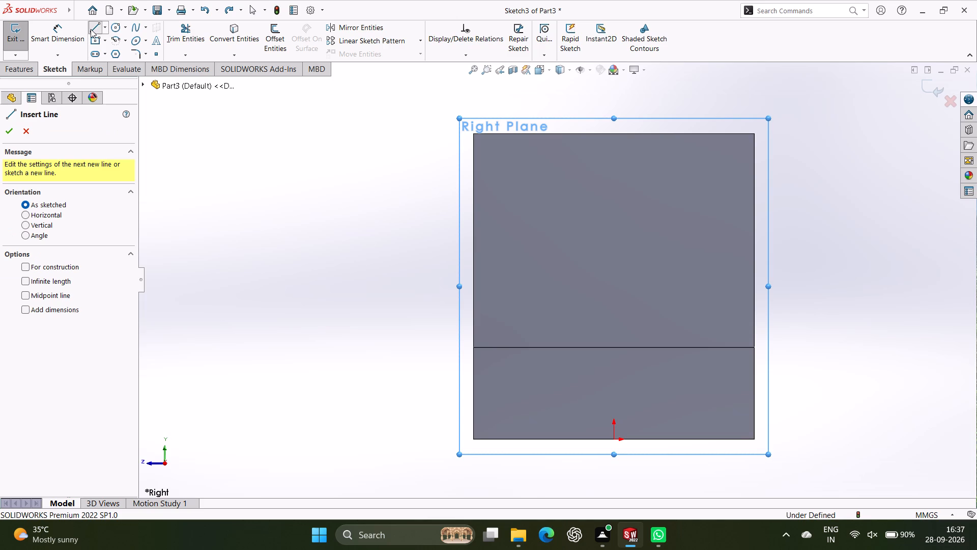
pyautogui.click(103, 30)
pyautogui.click(113, 50)
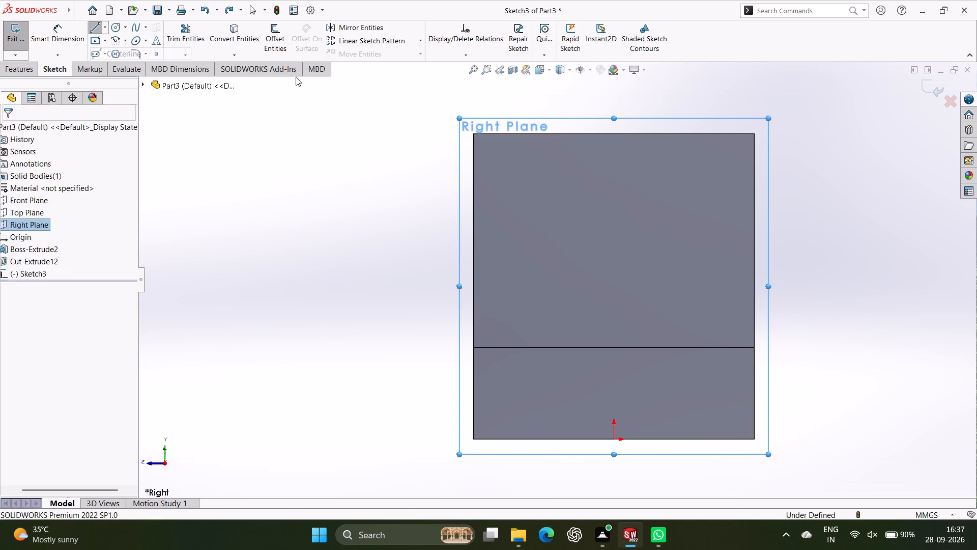
pyautogui.click(613, 88)
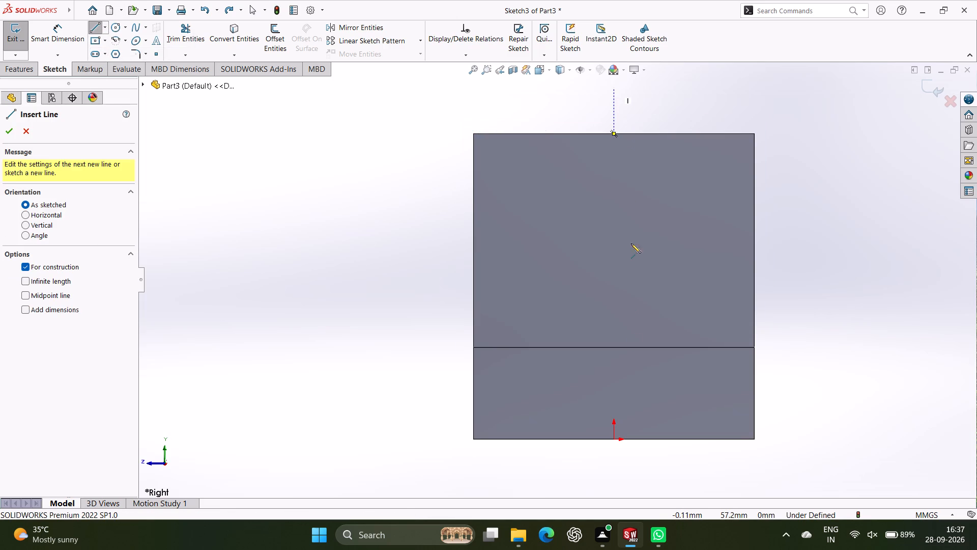
pyautogui.click(614, 486)
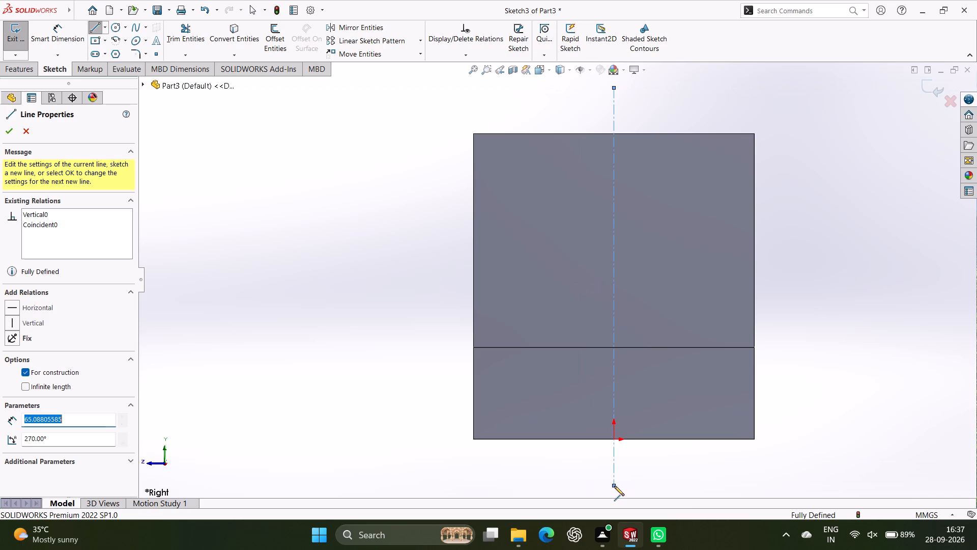
pyautogui.press('Escape')
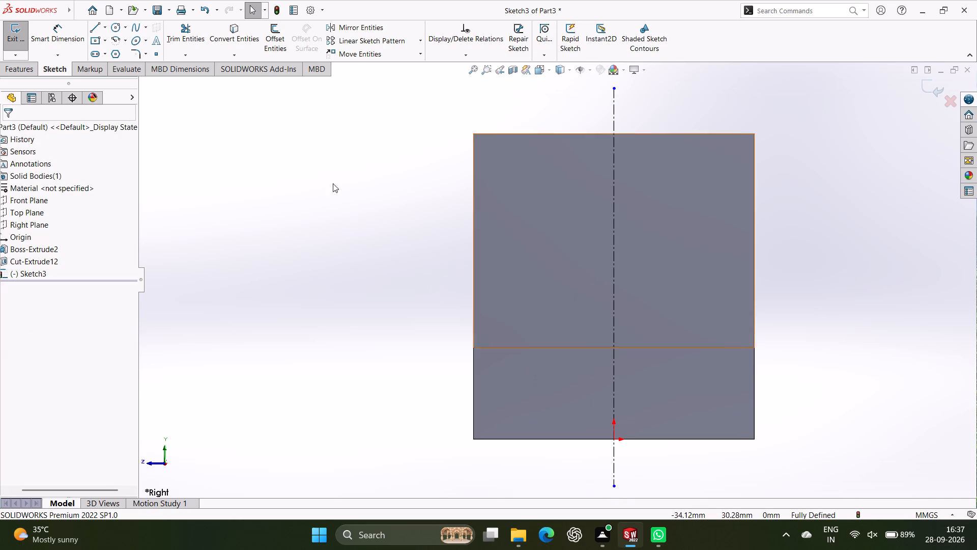
# Draw half the taper profile: about 15.5 mm along the top edge from the centerline, sloping to the block's bottom corner, and 23 mm to the origin.
pyautogui.click(93, 29)
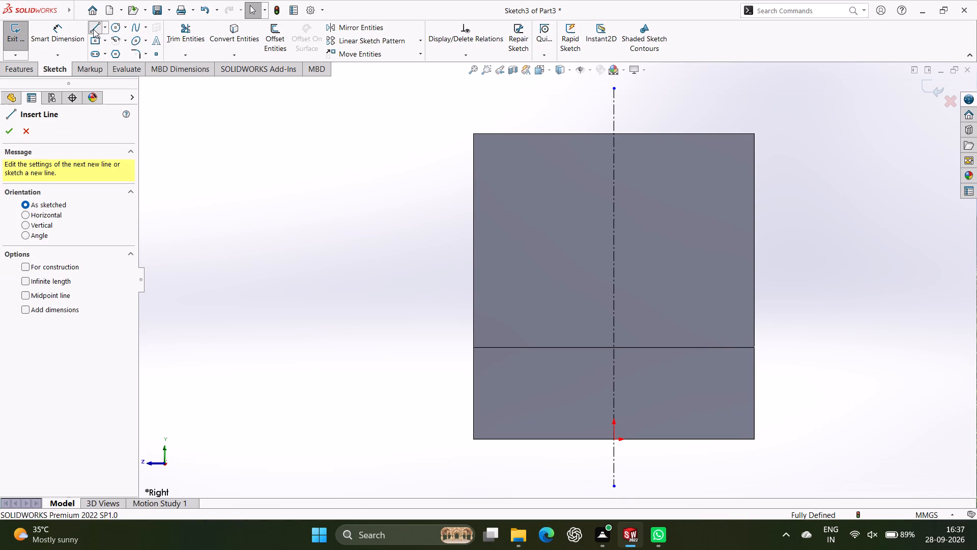
pyautogui.click(611, 131)
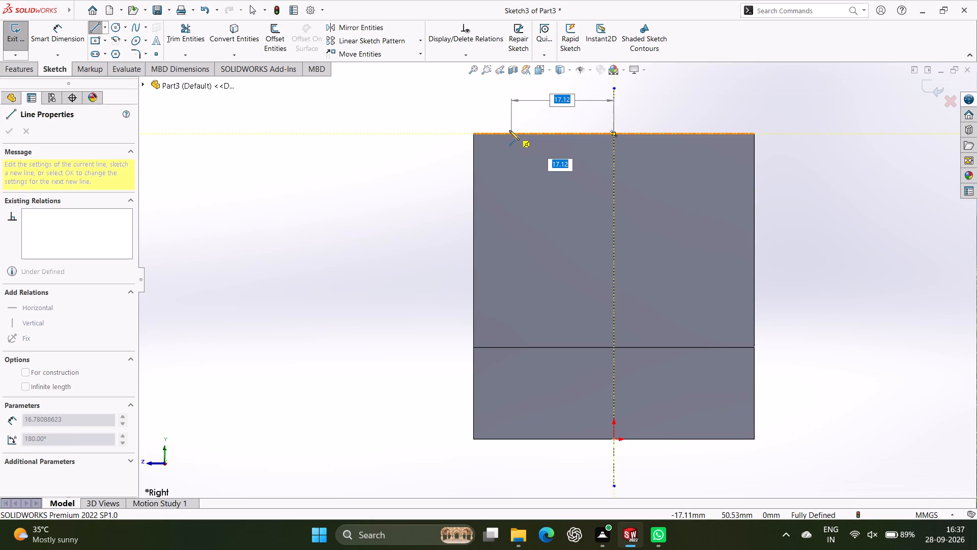
pyautogui.click(519, 132)
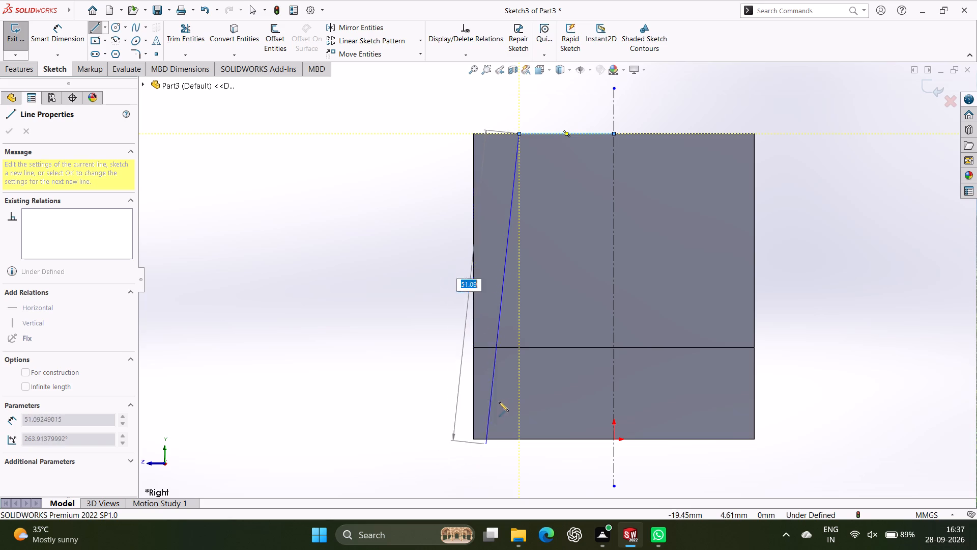
pyautogui.click(474, 438)
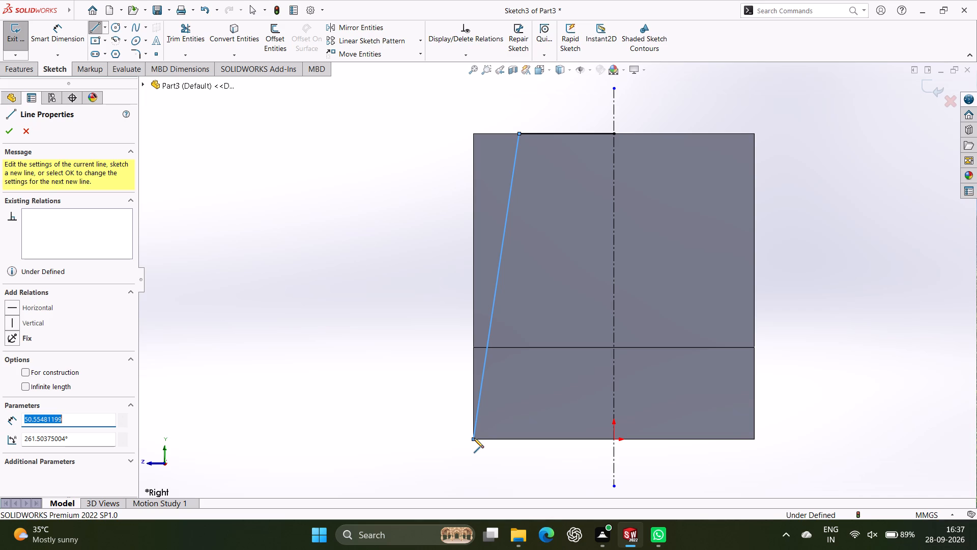
pyautogui.click(614, 440)
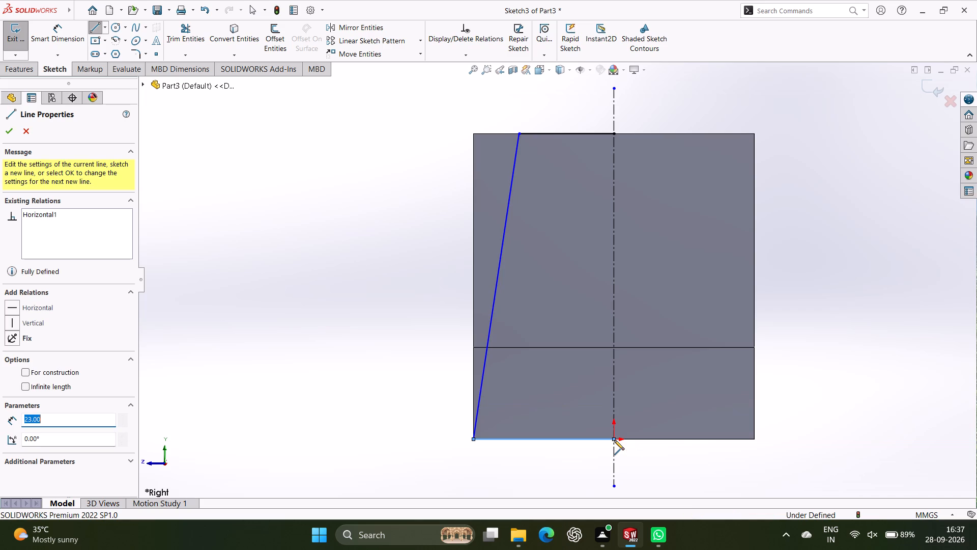
pyautogui.press('Escape')
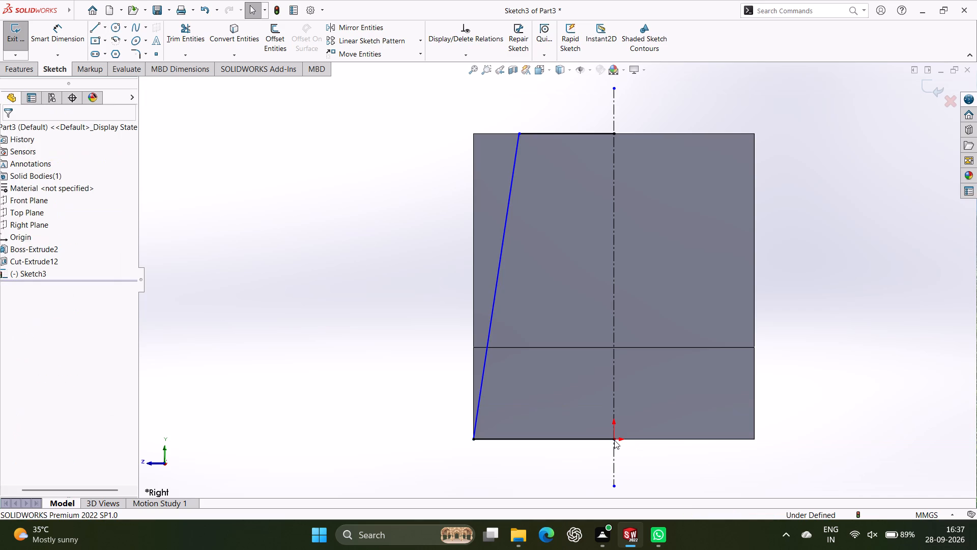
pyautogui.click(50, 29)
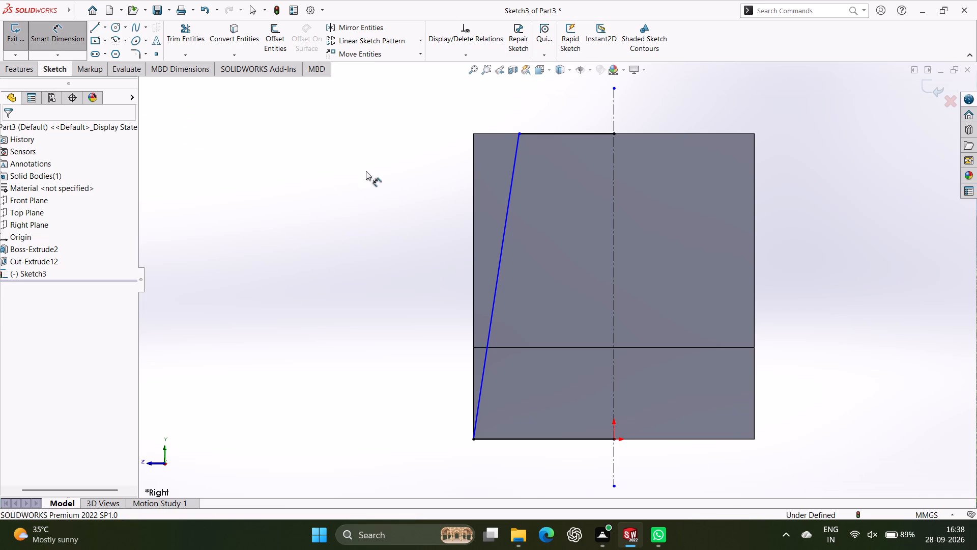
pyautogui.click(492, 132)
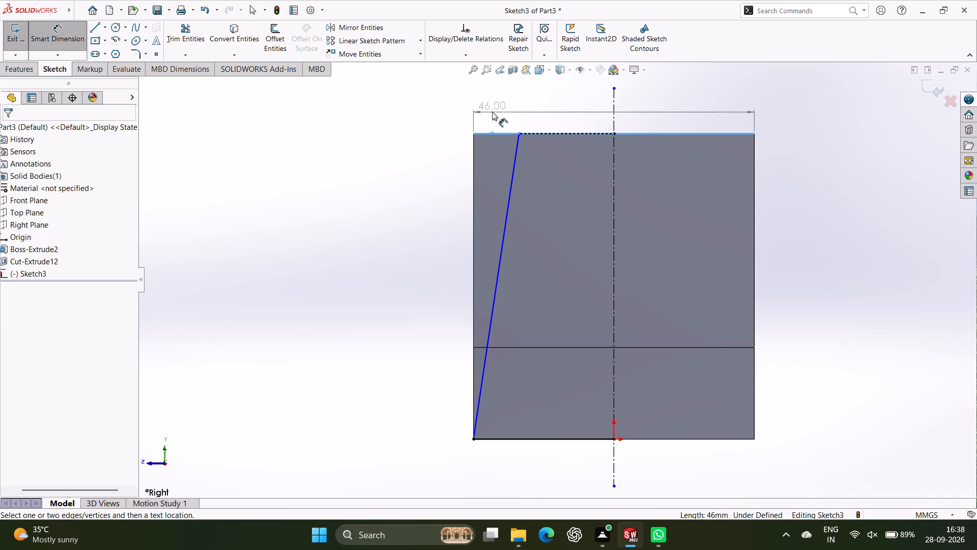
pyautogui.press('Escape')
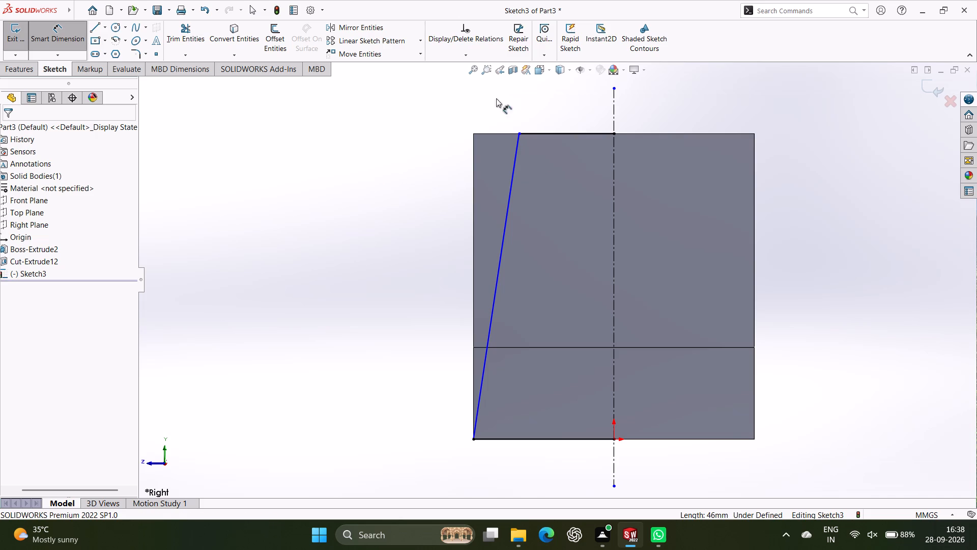
# Mirror the sloped line and the top line about the vertical centerline, keeping the originals.
pyautogui.click(358, 21)
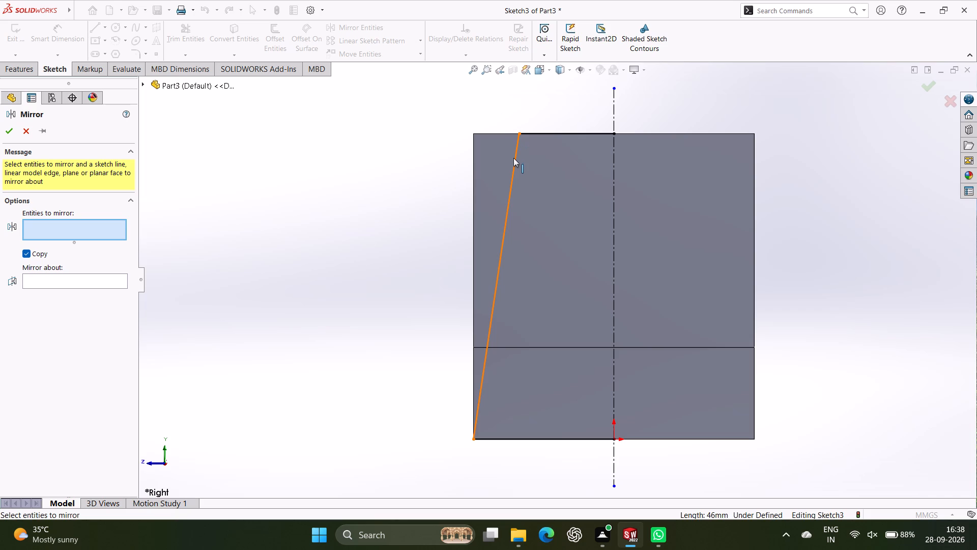
pyautogui.click(513, 158)
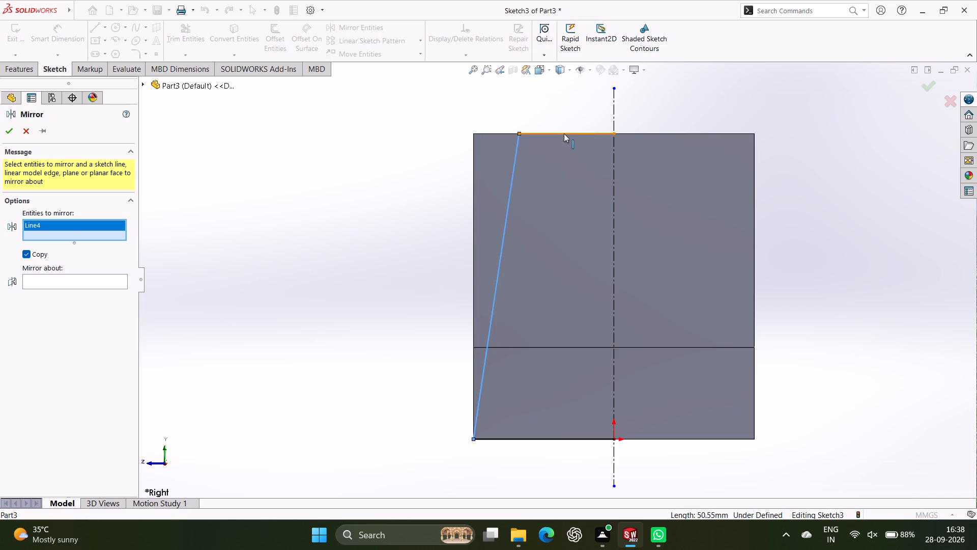
pyautogui.keyDown('ctrl'); pyautogui.click(564, 133); pyautogui.keyUp('ctrl')
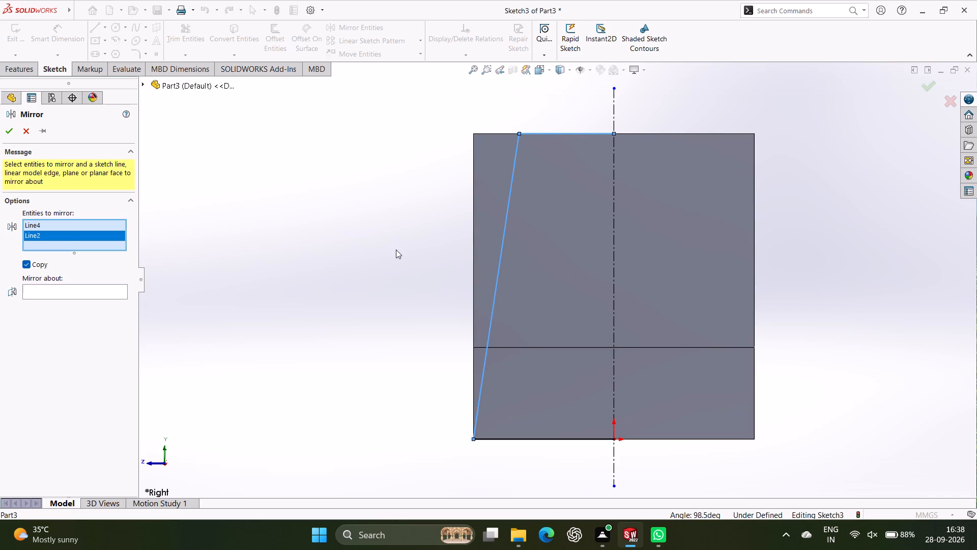
pyautogui.click(62, 288)
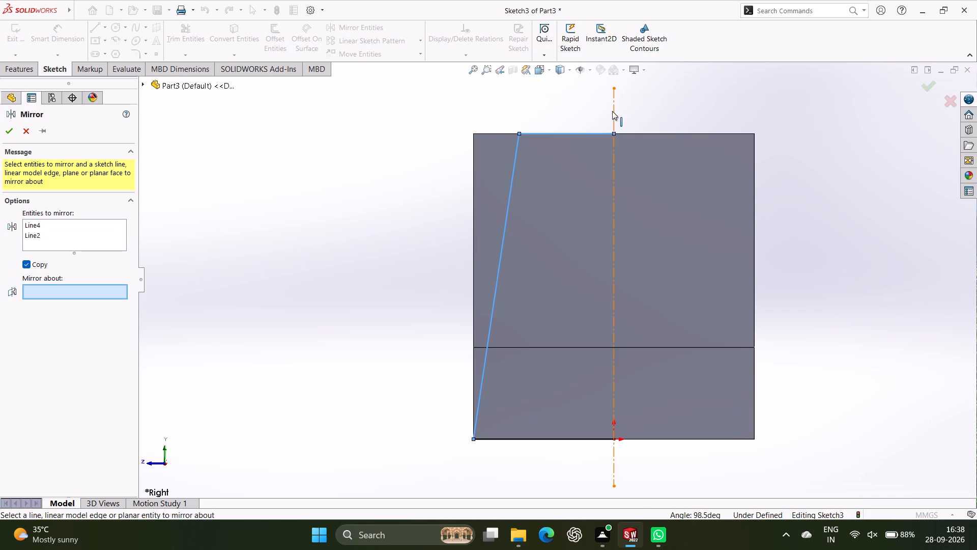
pyautogui.click(612, 111)
pyautogui.click(6, 129)
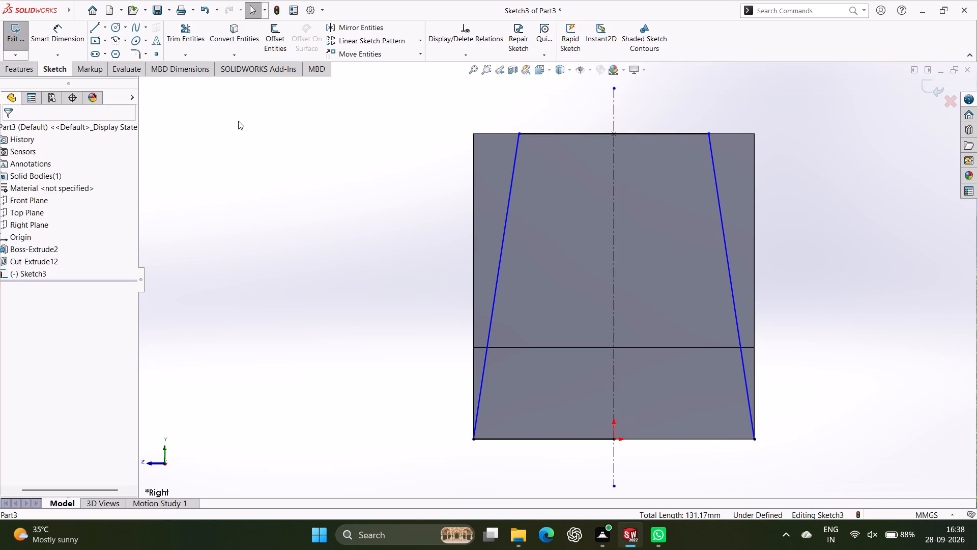
# Dimension the length of the taper profile's full top line, placing the dimension above the block.
pyautogui.click(61, 30)
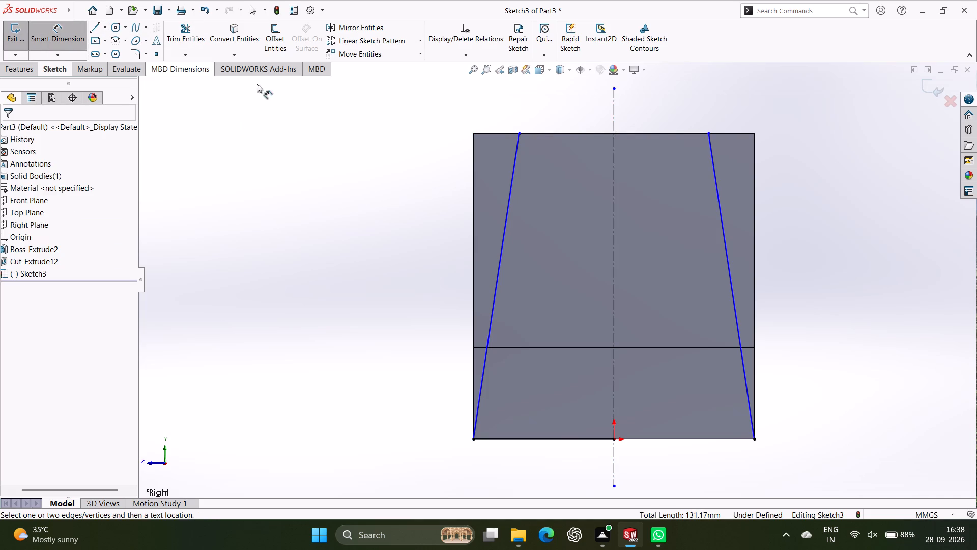
pyautogui.click(577, 132)
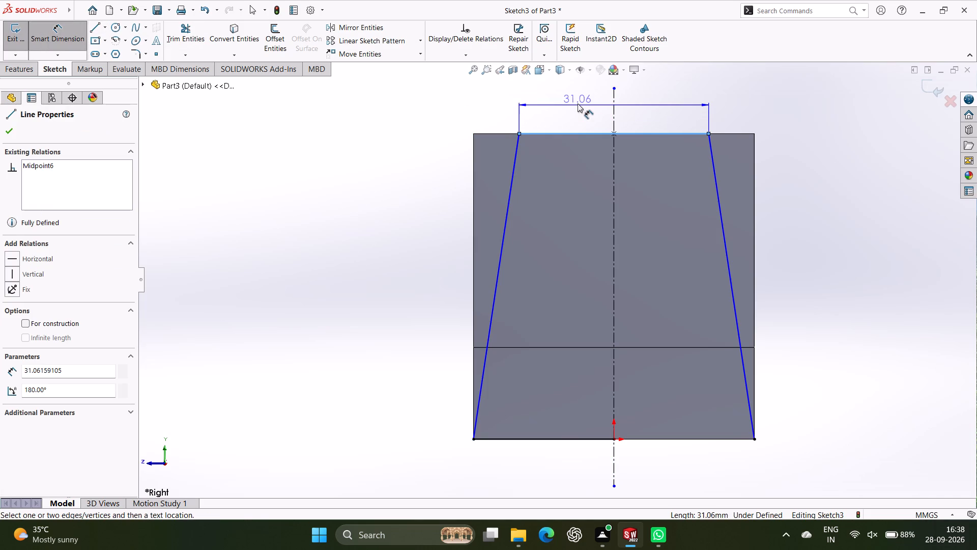
pyautogui.click(578, 103)
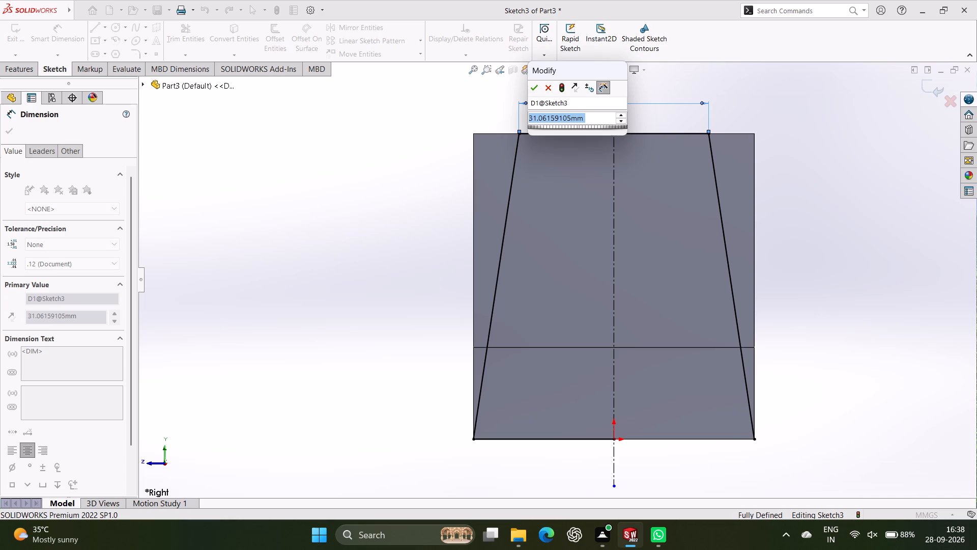
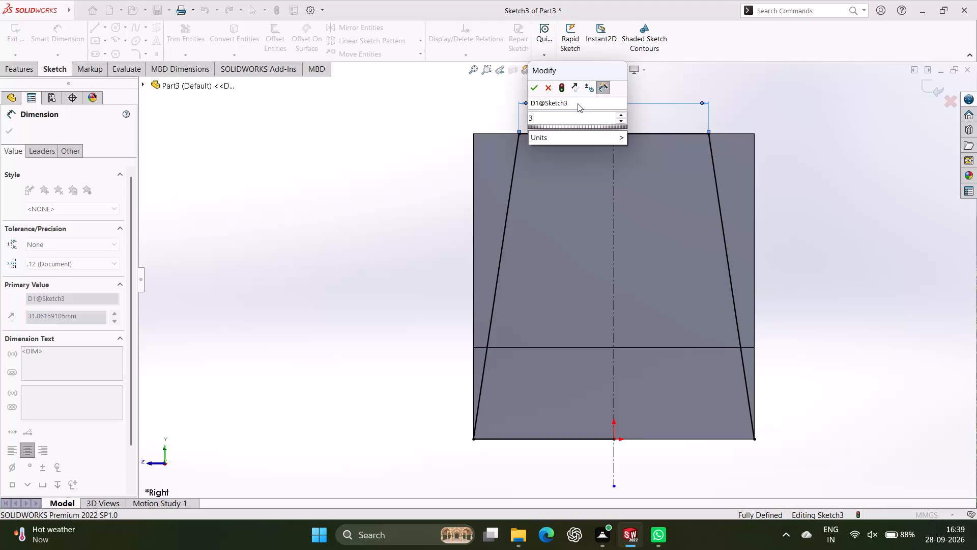
# Set the length of the taper profile's top line to 32 mm and exit the sketch.
pyautogui.press('Return')
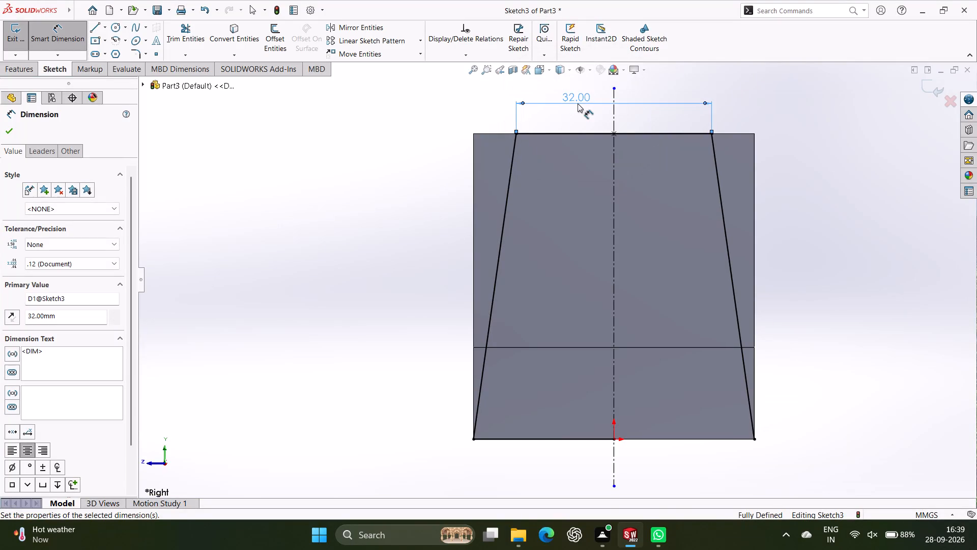
pyautogui.click(12, 129)
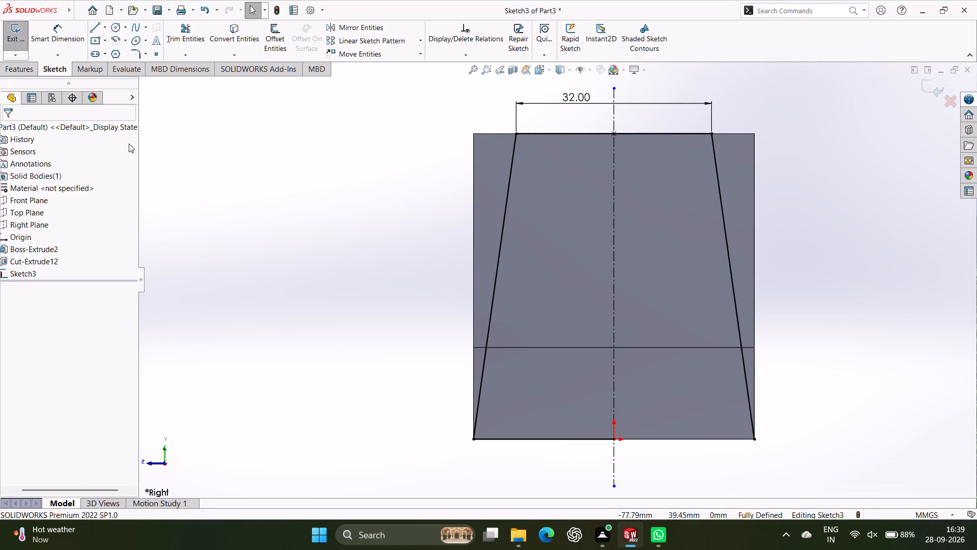
pyautogui.scroll(-2, 328, 208)
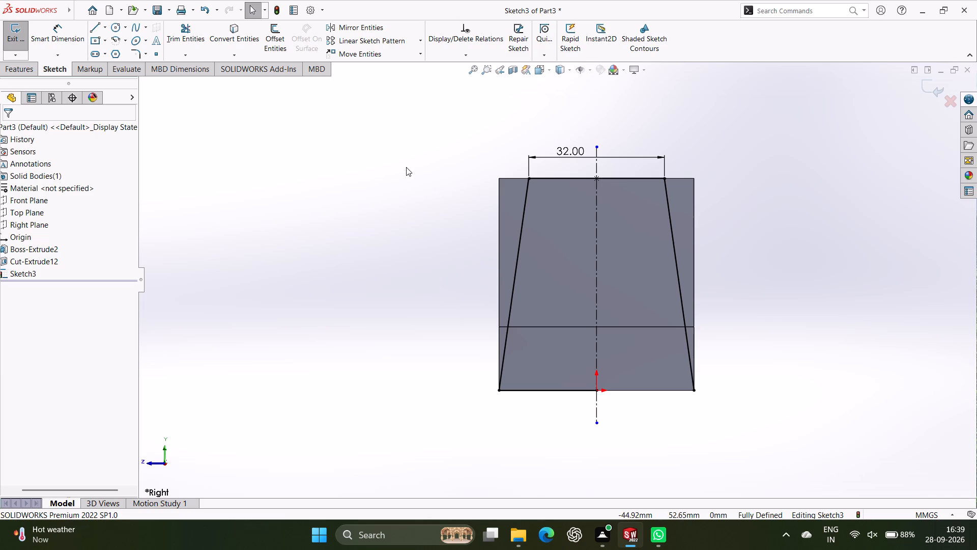
pyautogui.click(11, 29)
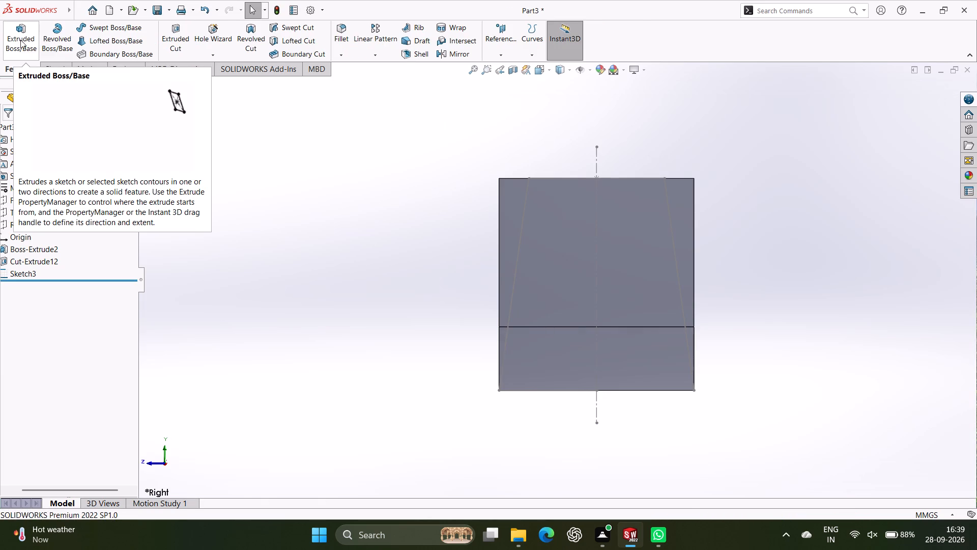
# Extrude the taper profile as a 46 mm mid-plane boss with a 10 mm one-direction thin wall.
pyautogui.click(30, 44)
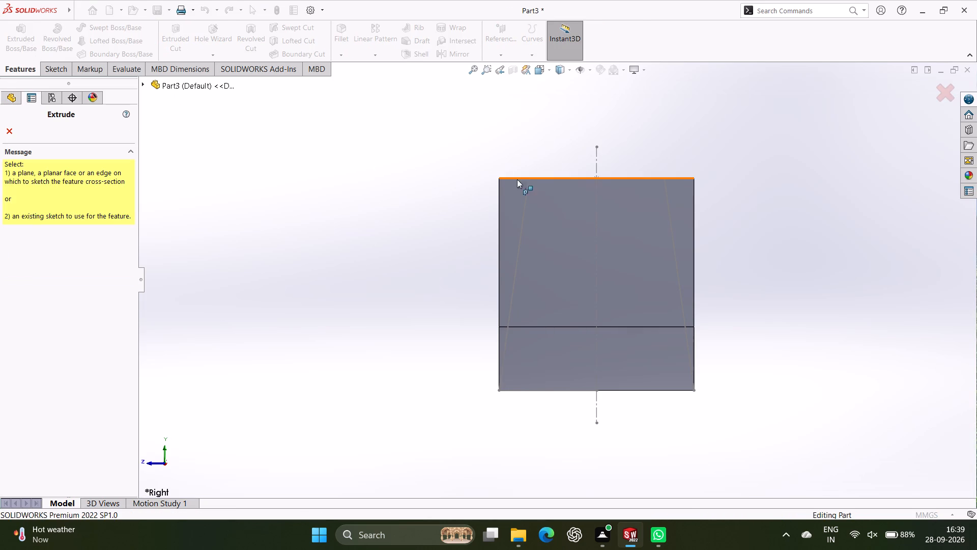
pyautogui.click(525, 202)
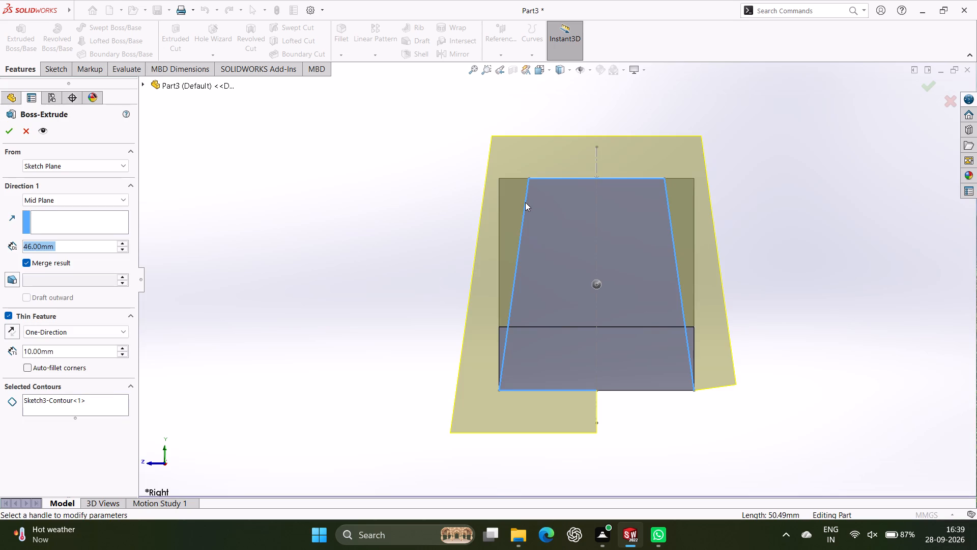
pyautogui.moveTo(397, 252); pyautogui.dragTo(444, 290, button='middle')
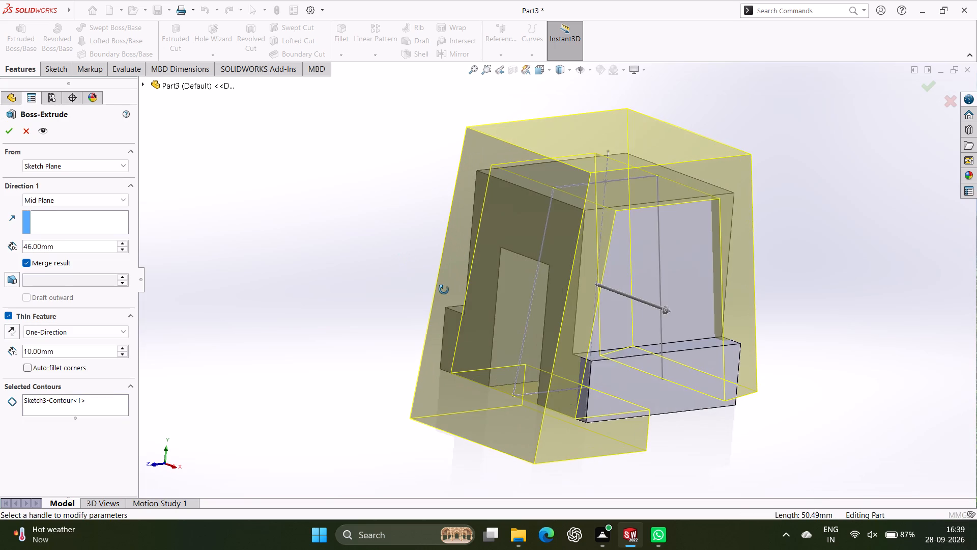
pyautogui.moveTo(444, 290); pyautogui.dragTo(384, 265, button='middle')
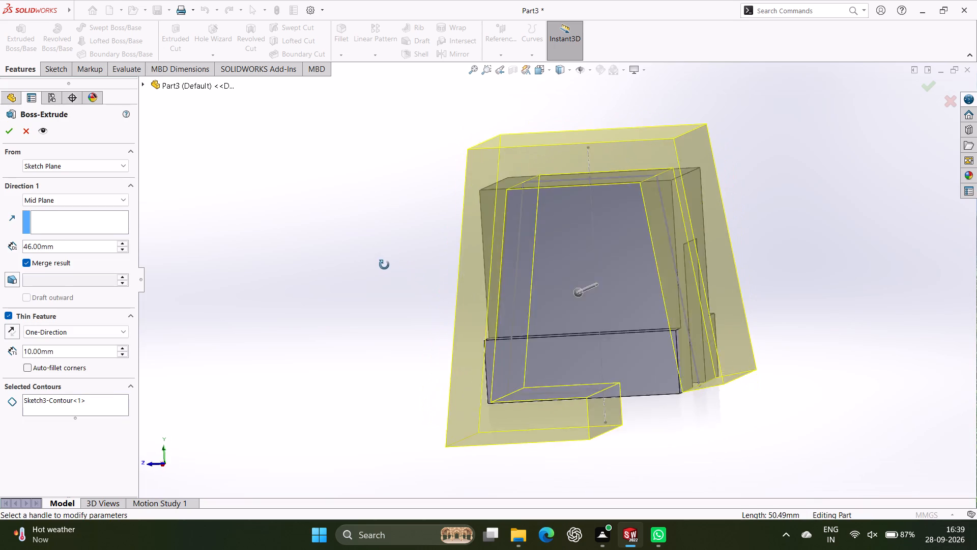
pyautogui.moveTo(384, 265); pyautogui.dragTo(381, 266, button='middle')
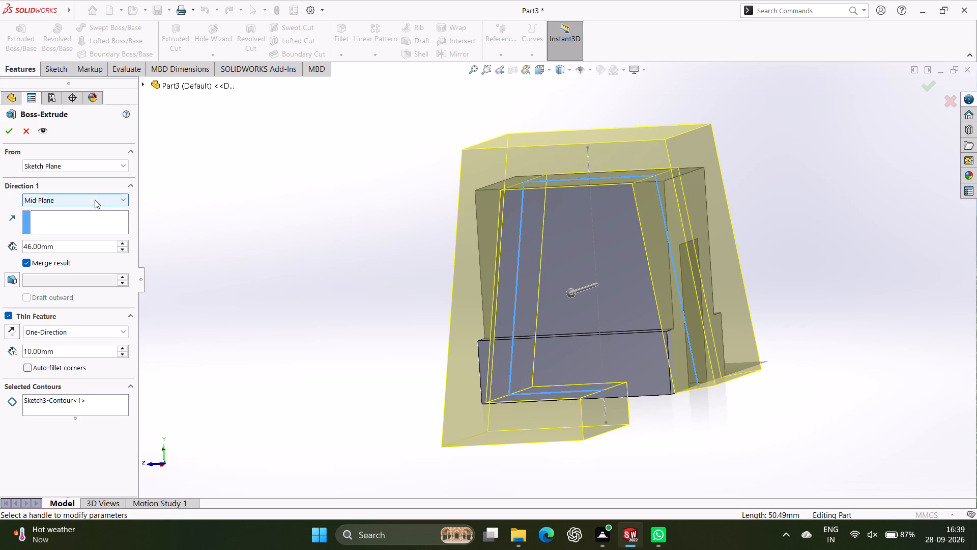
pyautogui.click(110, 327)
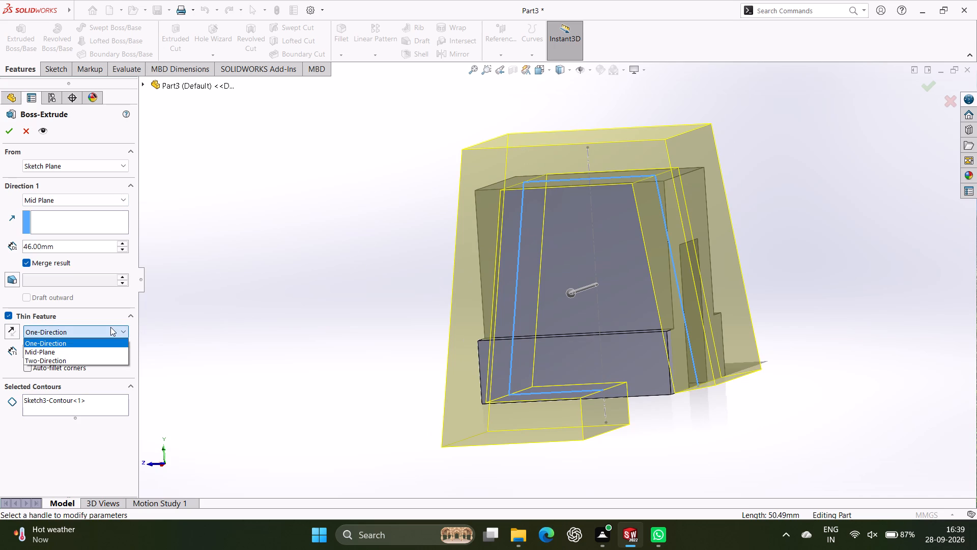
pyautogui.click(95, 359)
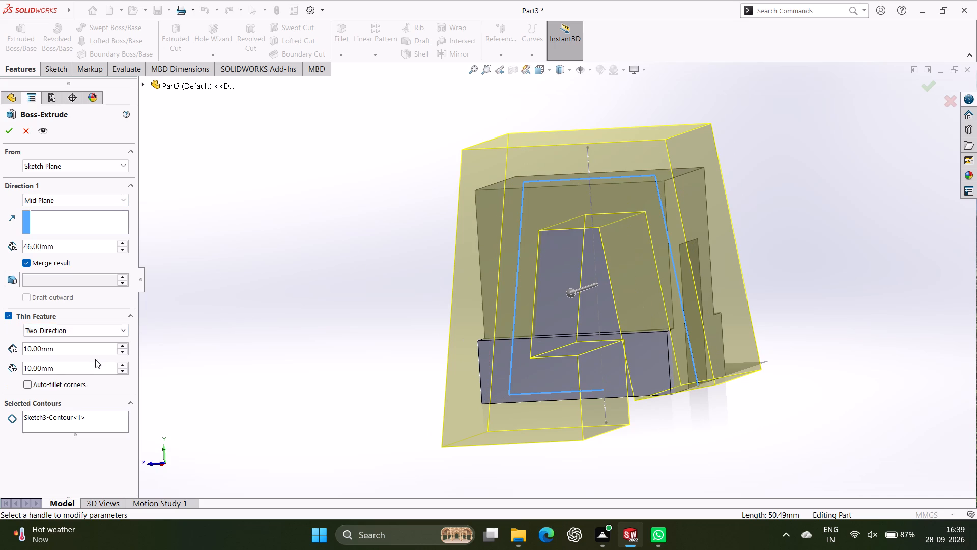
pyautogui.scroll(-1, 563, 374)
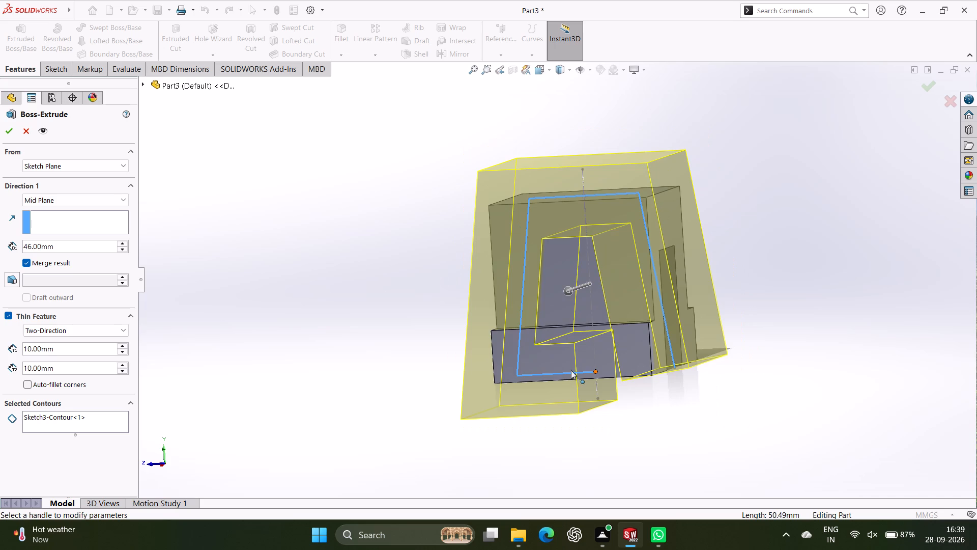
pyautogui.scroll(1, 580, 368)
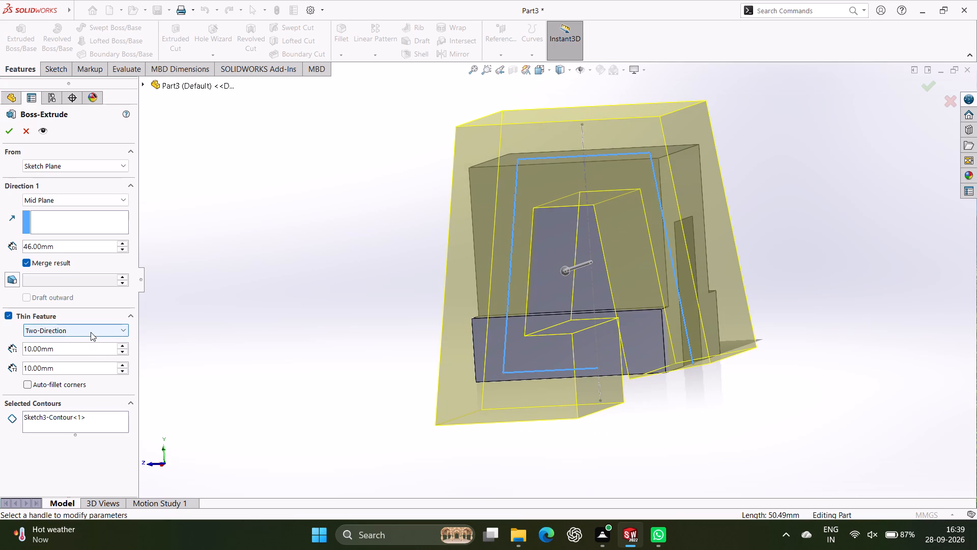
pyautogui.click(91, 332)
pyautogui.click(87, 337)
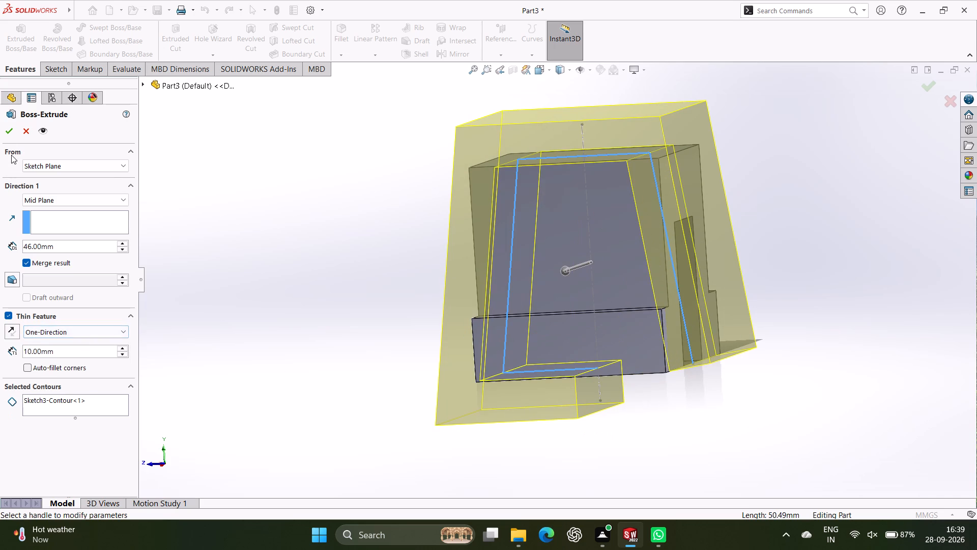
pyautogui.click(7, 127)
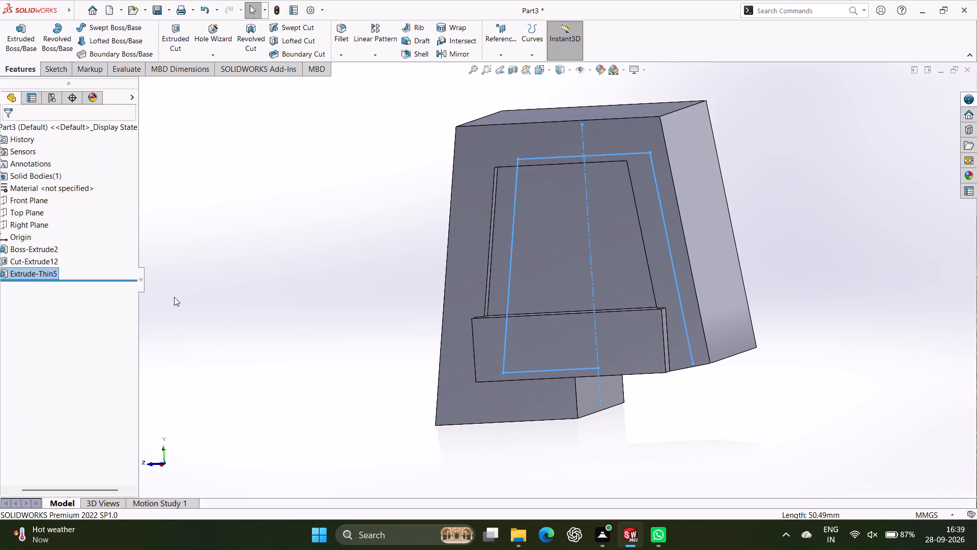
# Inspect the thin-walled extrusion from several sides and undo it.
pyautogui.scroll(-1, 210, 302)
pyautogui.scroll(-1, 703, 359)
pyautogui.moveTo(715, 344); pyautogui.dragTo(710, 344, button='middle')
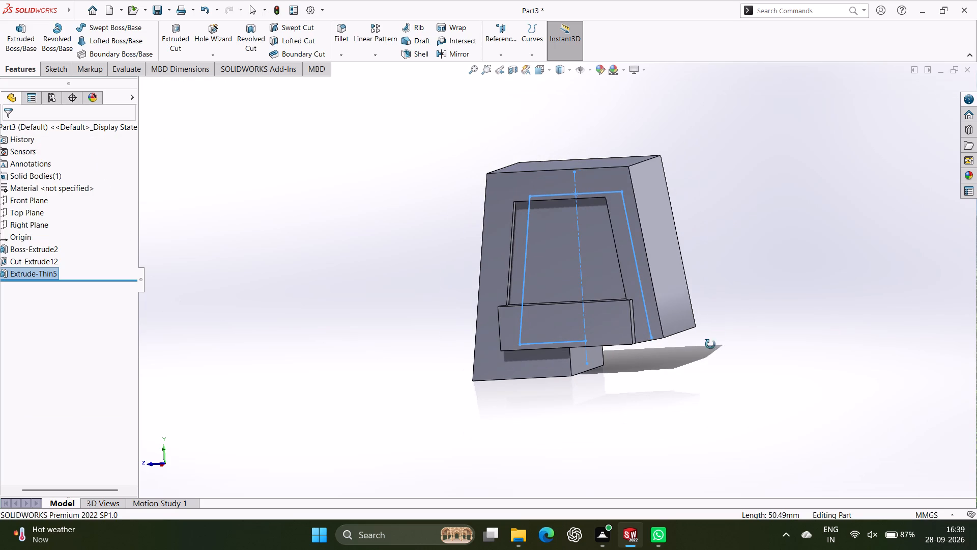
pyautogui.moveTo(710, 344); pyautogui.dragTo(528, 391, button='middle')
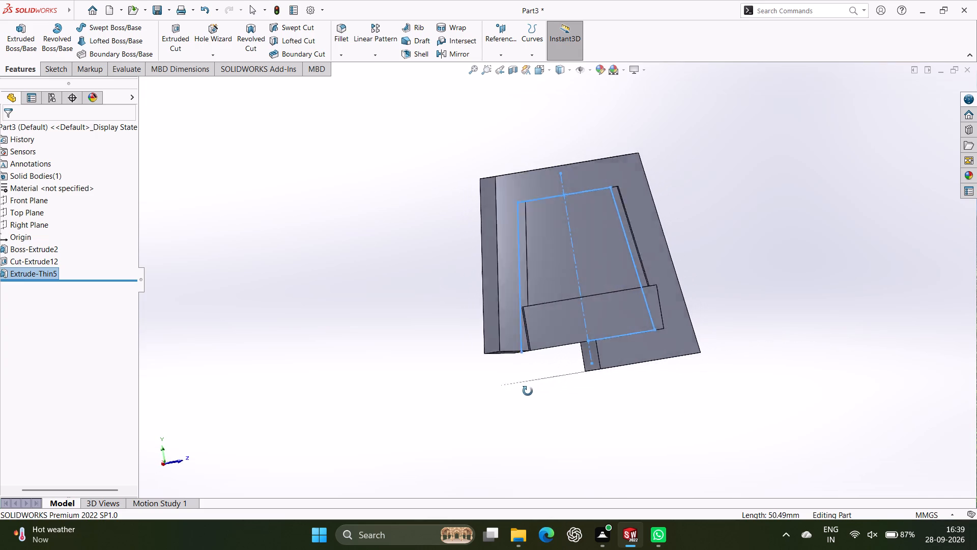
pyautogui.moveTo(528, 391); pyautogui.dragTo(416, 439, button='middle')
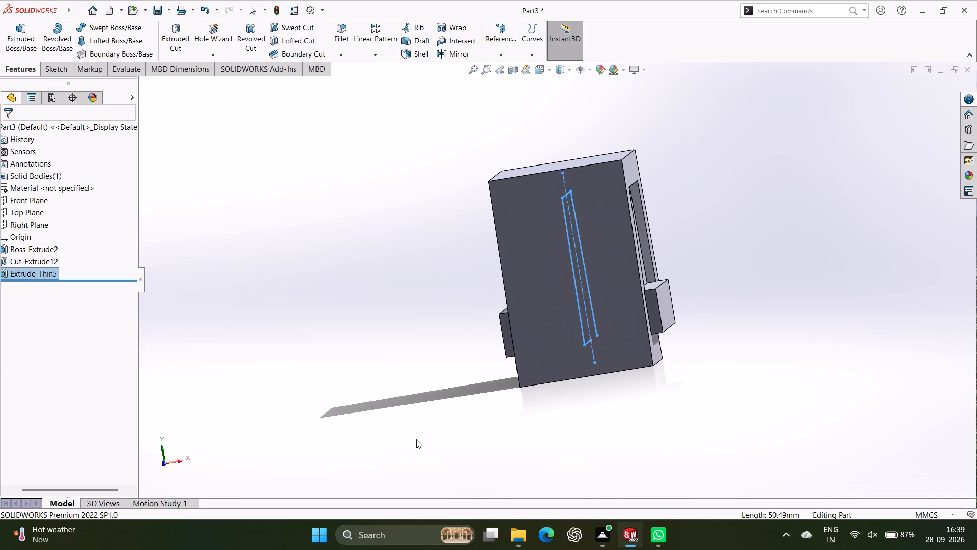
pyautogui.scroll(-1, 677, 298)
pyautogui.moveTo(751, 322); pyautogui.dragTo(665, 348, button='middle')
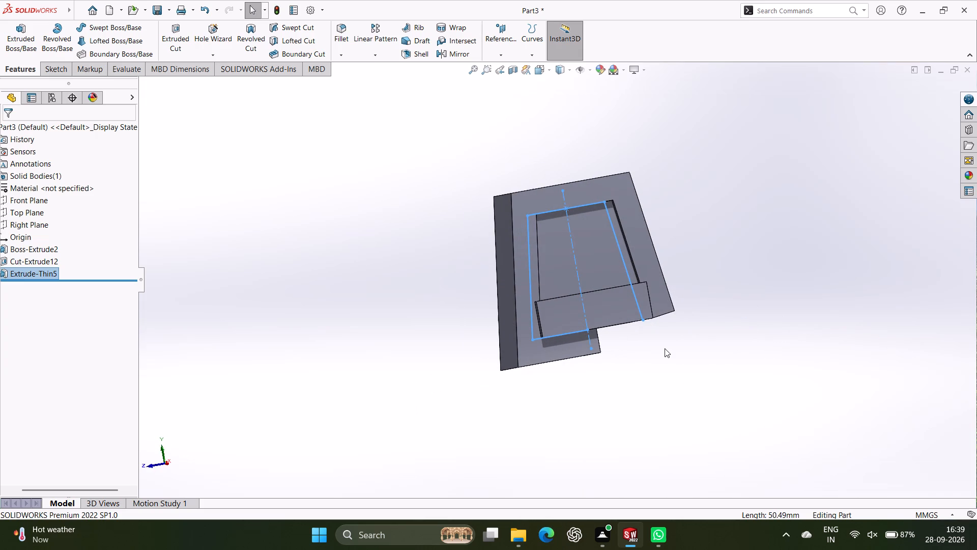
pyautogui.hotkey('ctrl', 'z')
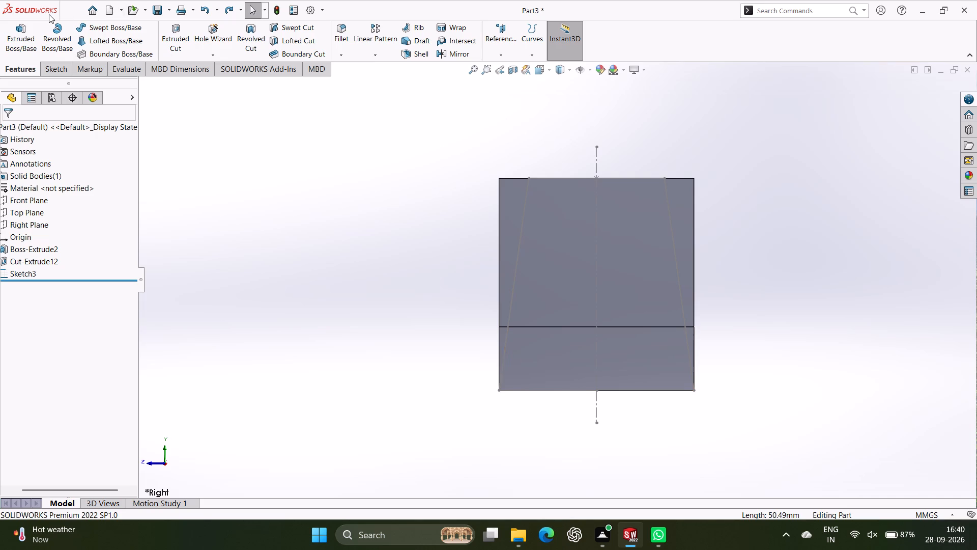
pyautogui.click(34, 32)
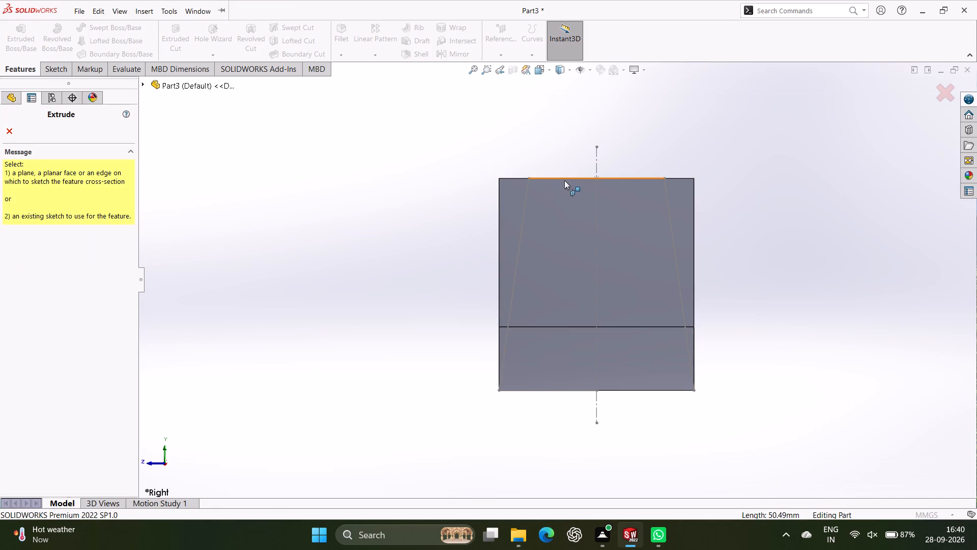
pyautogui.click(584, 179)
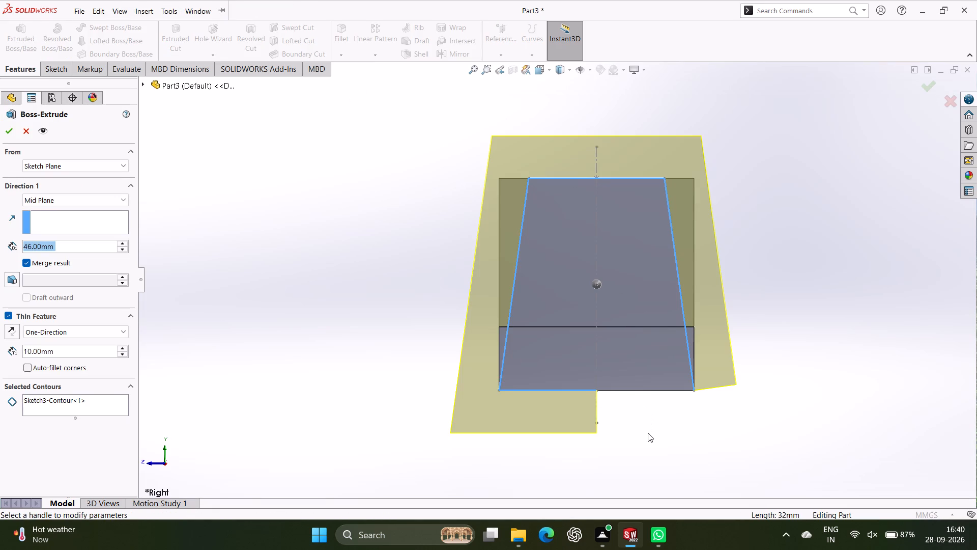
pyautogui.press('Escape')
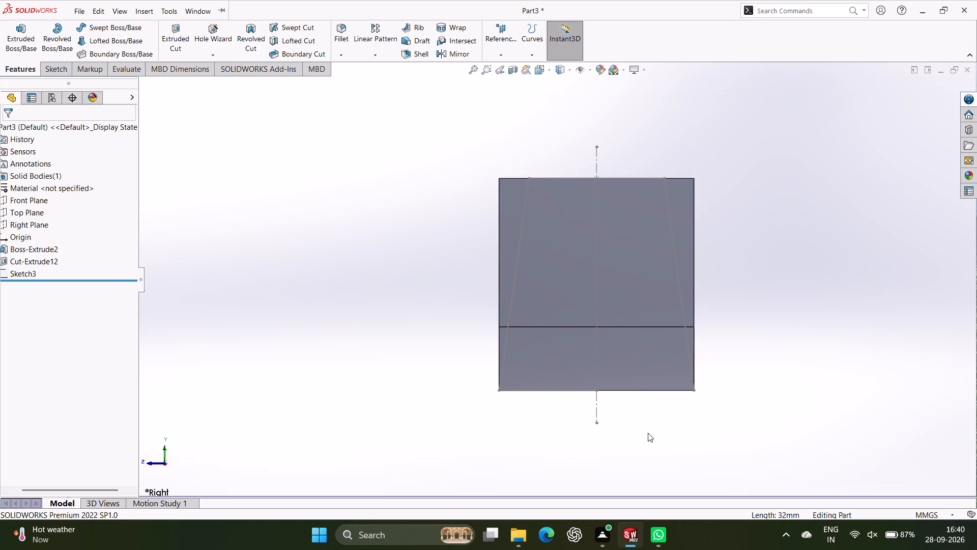
# Reopen the taper profile sketch, delete the half-width line along the block's bottom edge, and exit the sketch.
pyautogui.scroll(2, 580, 396)
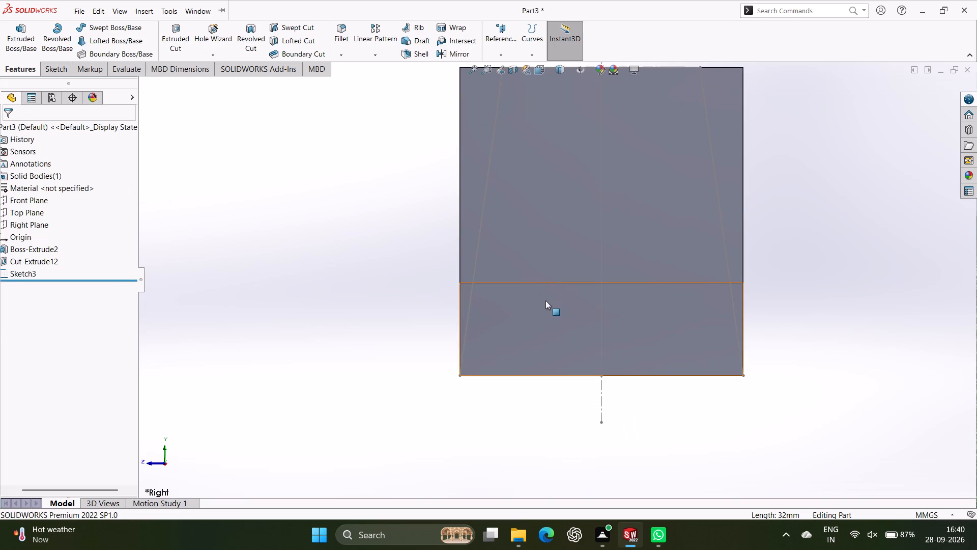
pyautogui.click(545, 373)
pyautogui.click(545, 373)
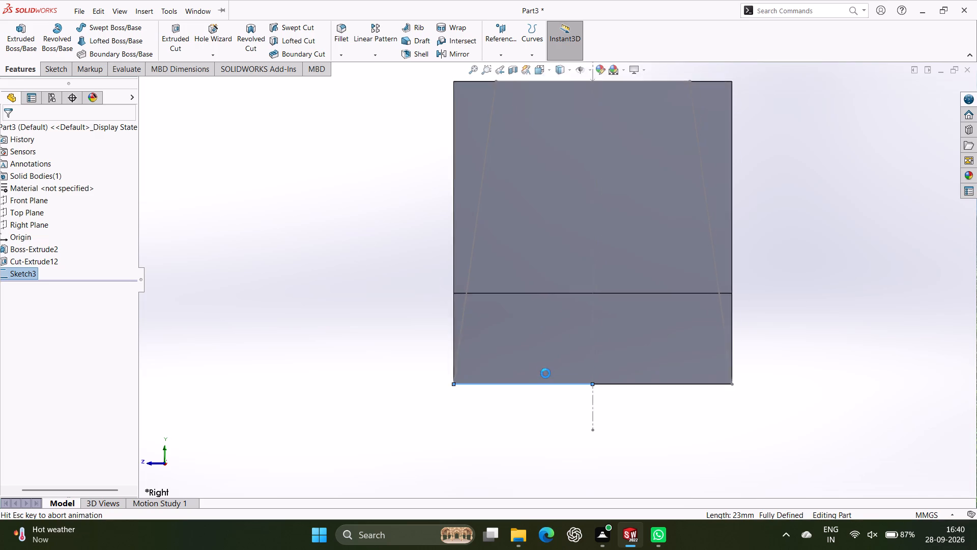
pyautogui.press('Escape')
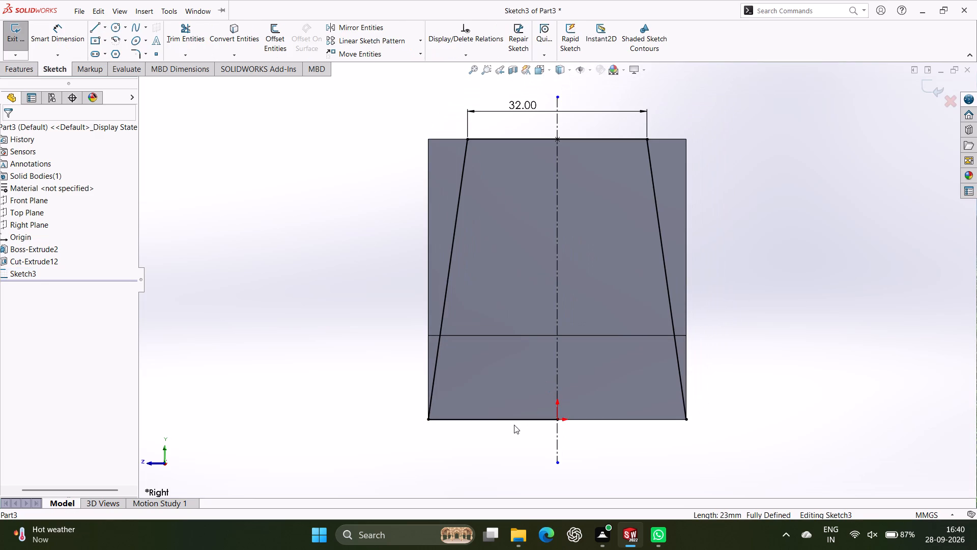
pyautogui.click(514, 420)
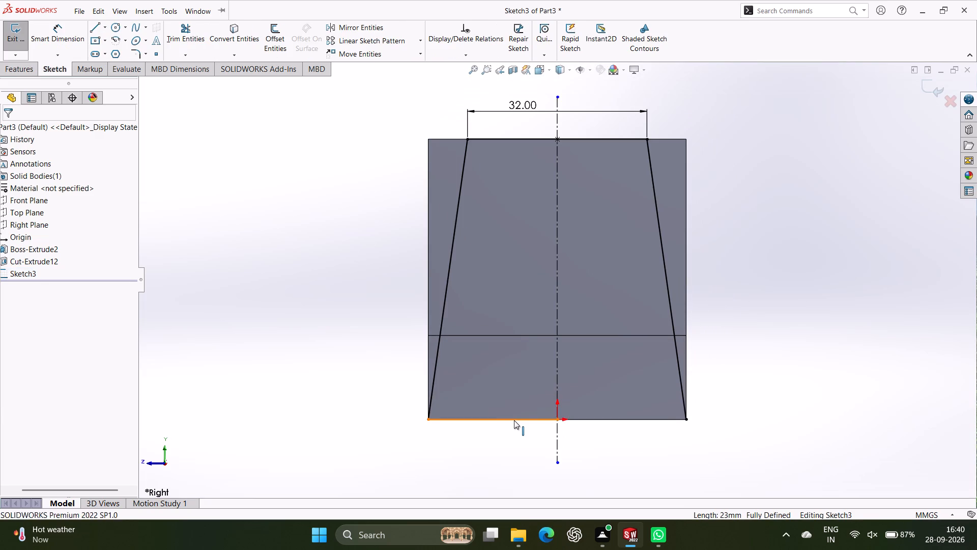
pyautogui.press('Delete')
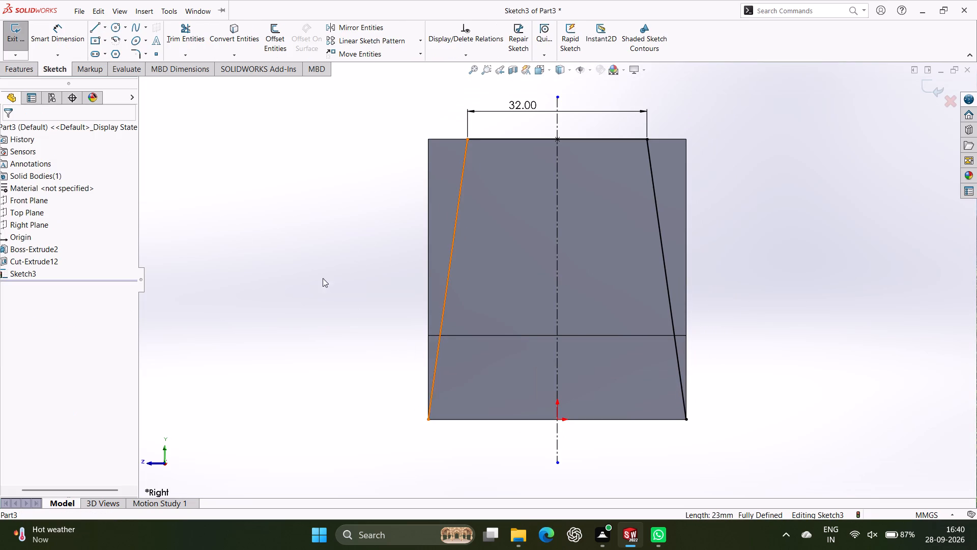
pyautogui.click(22, 33)
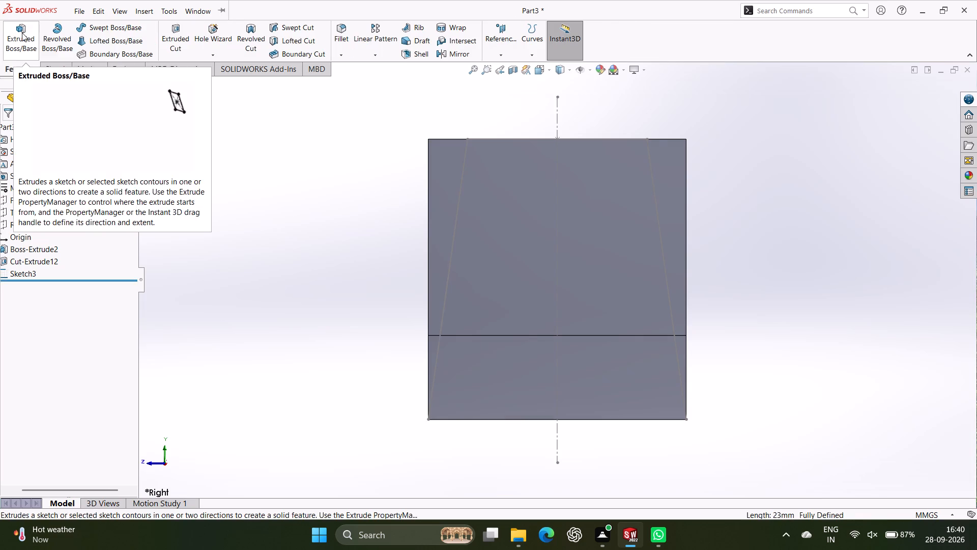
# Extrude the open taper profile 46 mm mid-plane as a thin feature, one-direction, 10 mm thick, merged with the block.
pyautogui.click(22, 33)
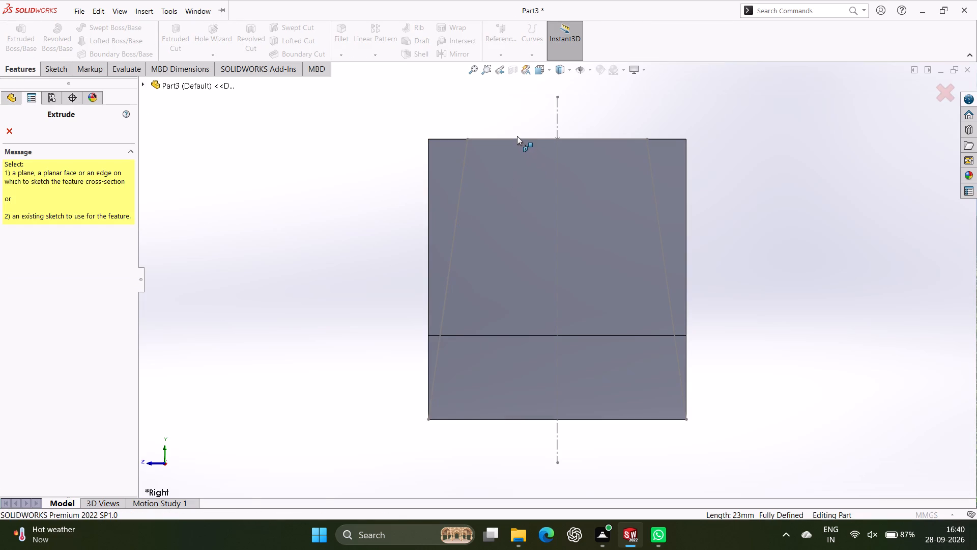
pyautogui.click(517, 136)
pyautogui.click(522, 141)
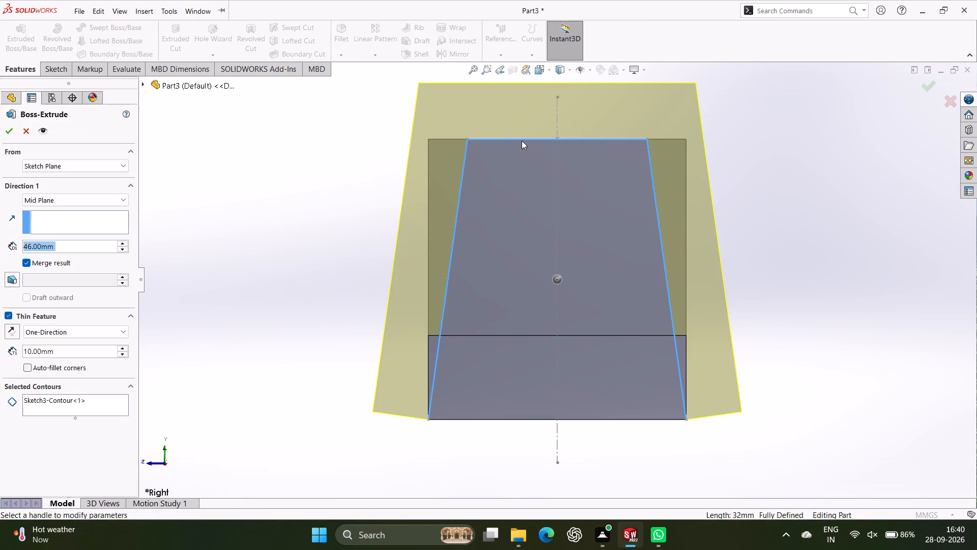
pyautogui.scroll(-1, 345, 251)
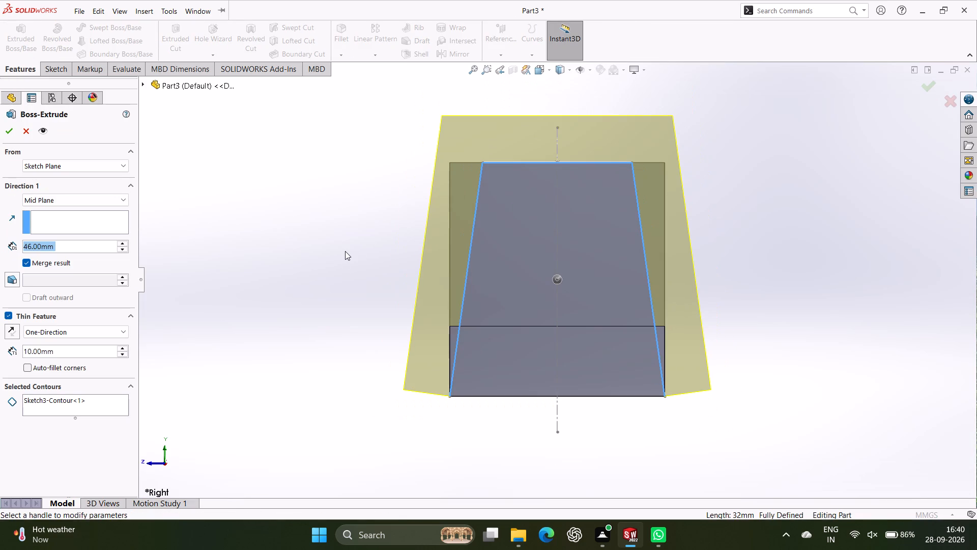
pyautogui.moveTo(352, 252); pyautogui.dragTo(380, 268, button='middle')
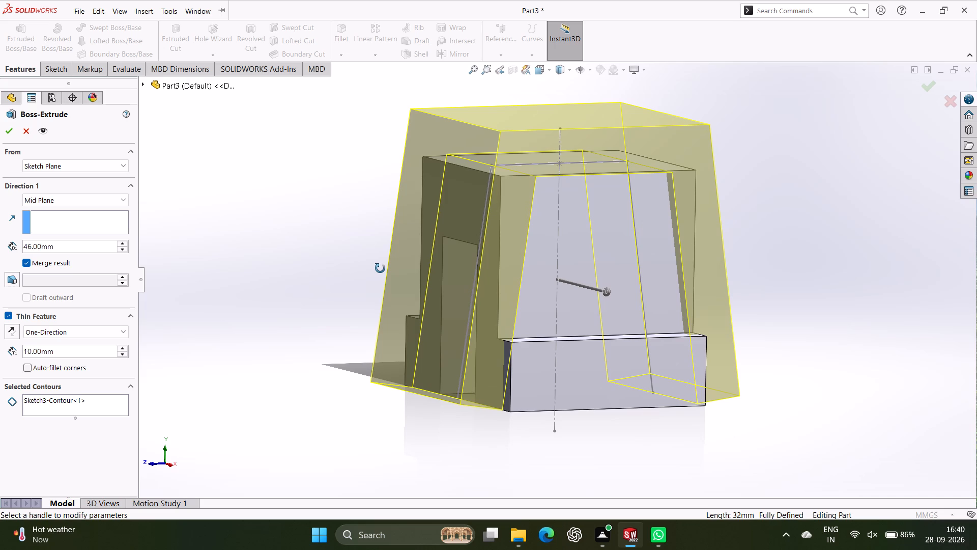
pyautogui.moveTo(380, 268); pyautogui.dragTo(381, 268, button='middle')
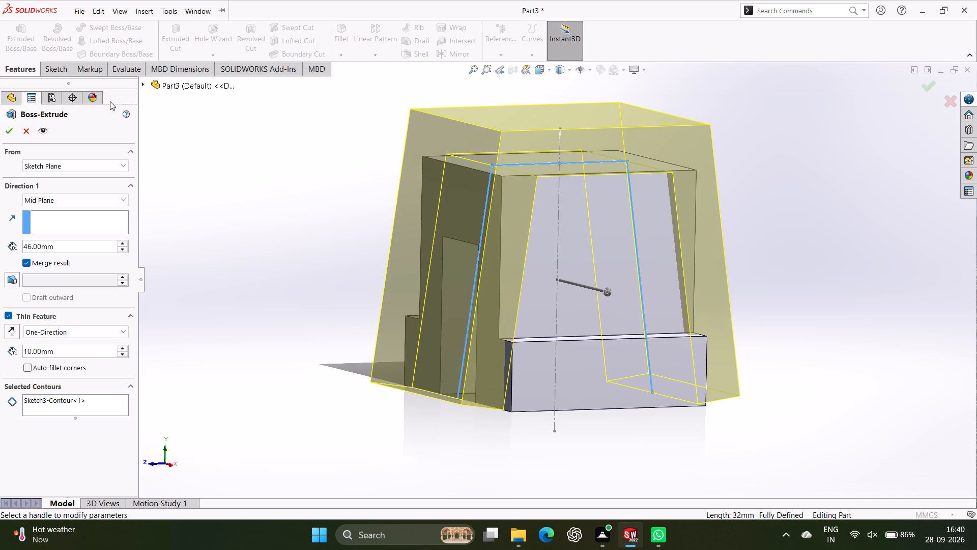
pyautogui.click(8, 126)
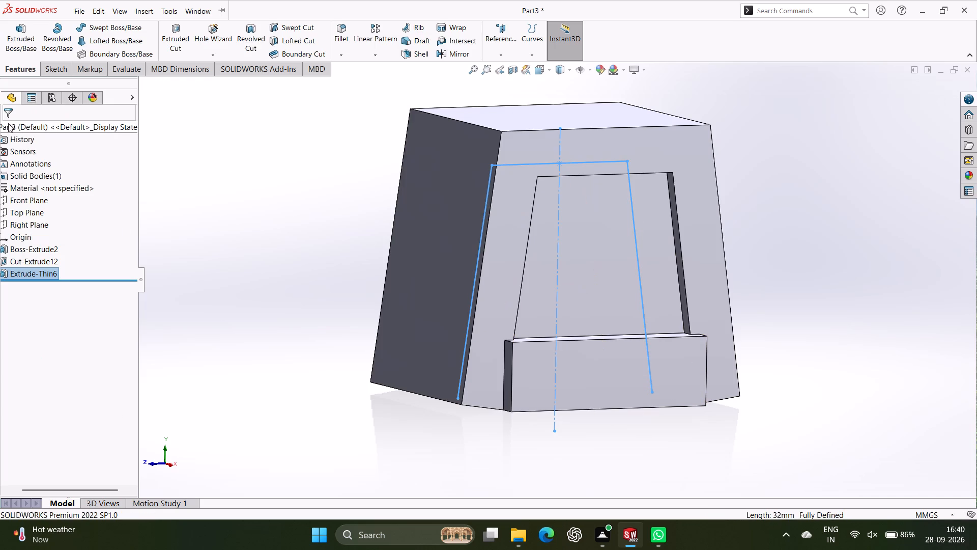
# Examine the new thin-walled taper extrusion and how it meets the stepped block from the front, back and both sides.
pyautogui.scroll(-1, 422, 273)
pyautogui.scroll(-1, 747, 301)
pyautogui.moveTo(750, 305); pyautogui.dragTo(745, 305, button='middle')
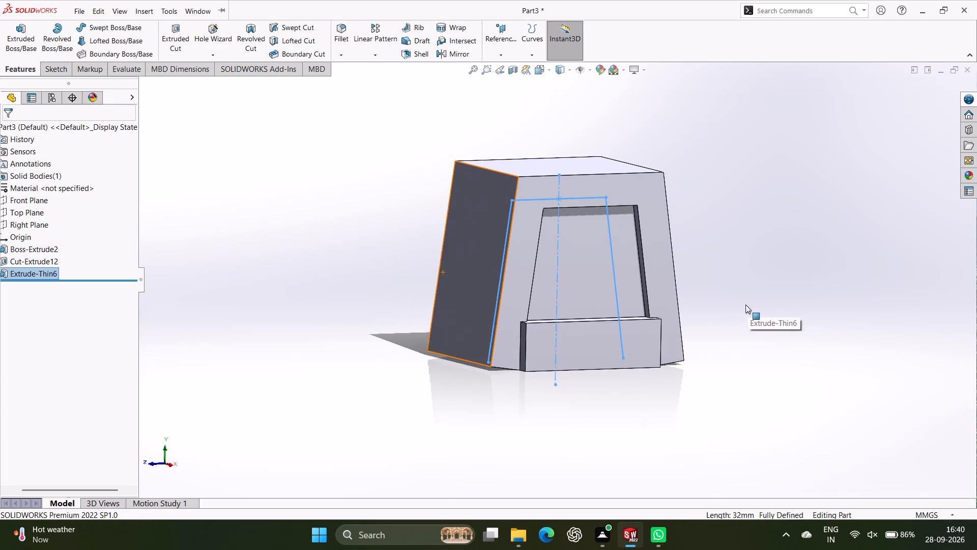
pyautogui.moveTo(745, 305); pyautogui.dragTo(624, 293, button='middle')
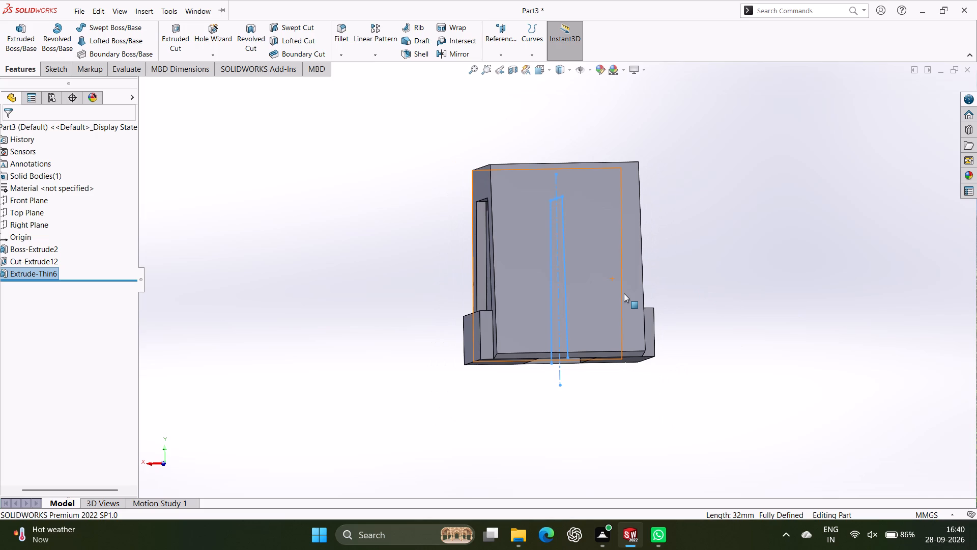
pyautogui.moveTo(572, 443); pyautogui.dragTo(621, 463, button='middle')
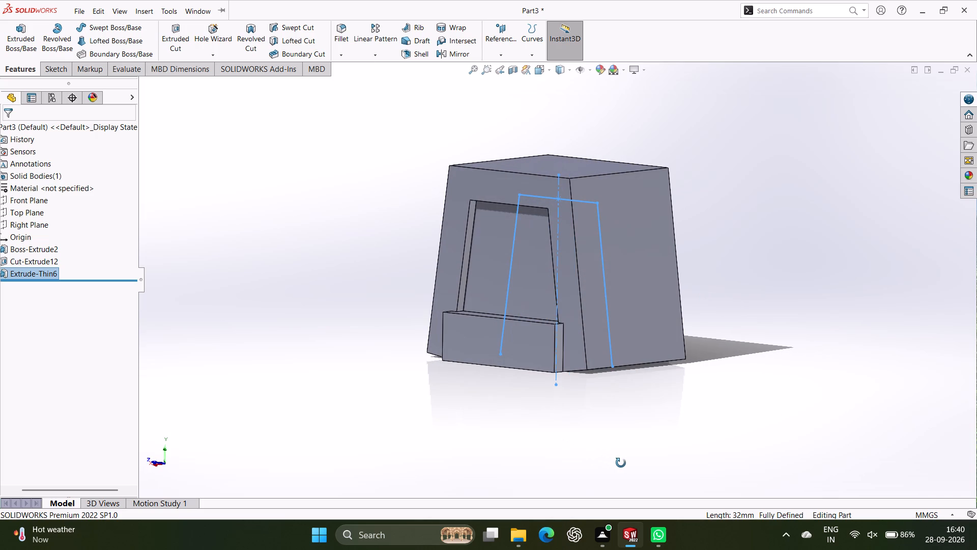
pyautogui.moveTo(621, 463); pyautogui.dragTo(656, 456, button='middle')
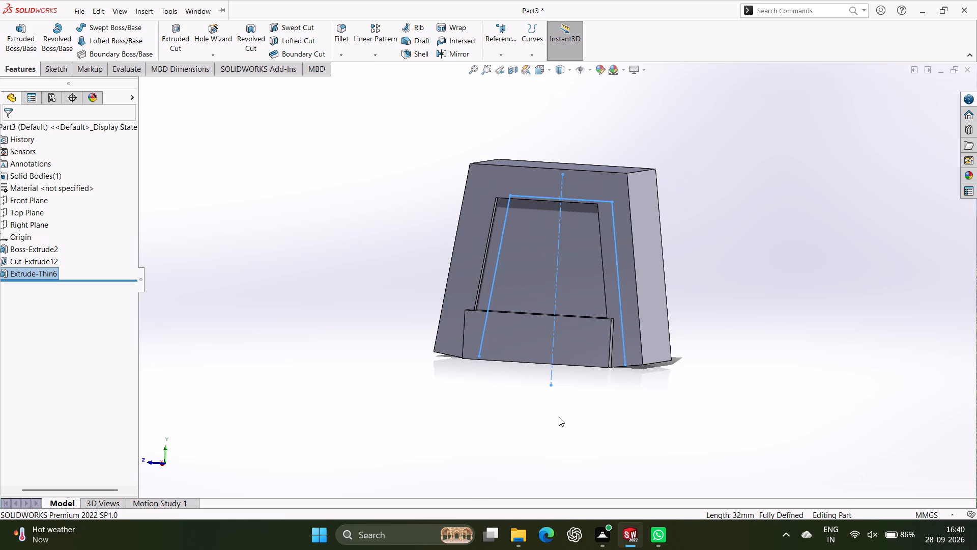
pyautogui.moveTo(584, 419); pyautogui.dragTo(734, 436, button='middle')
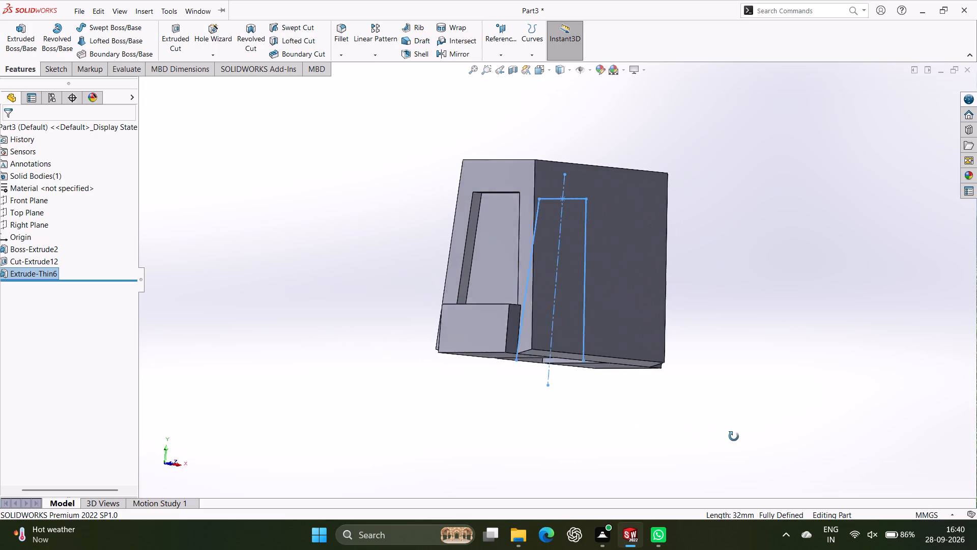
pyautogui.moveTo(734, 436); pyautogui.dragTo(745, 445, button='middle')
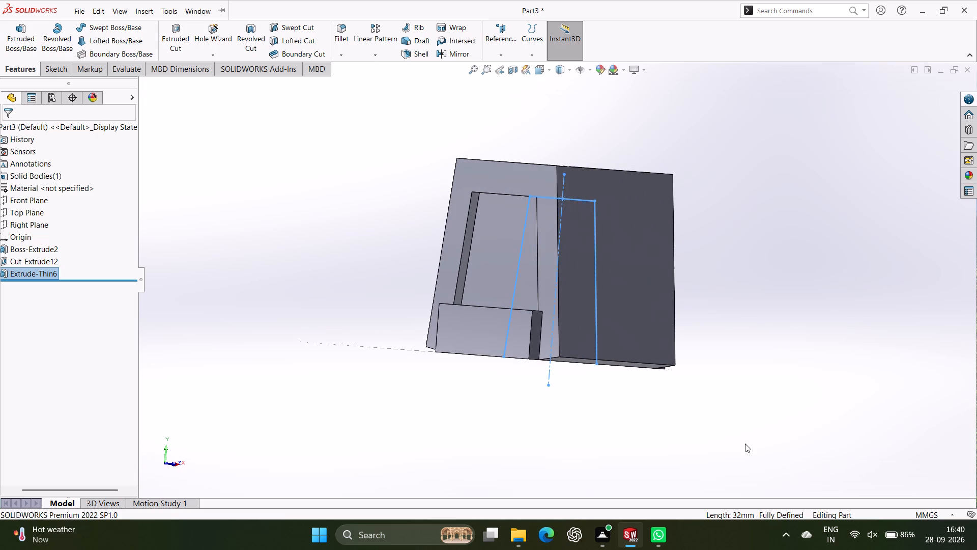
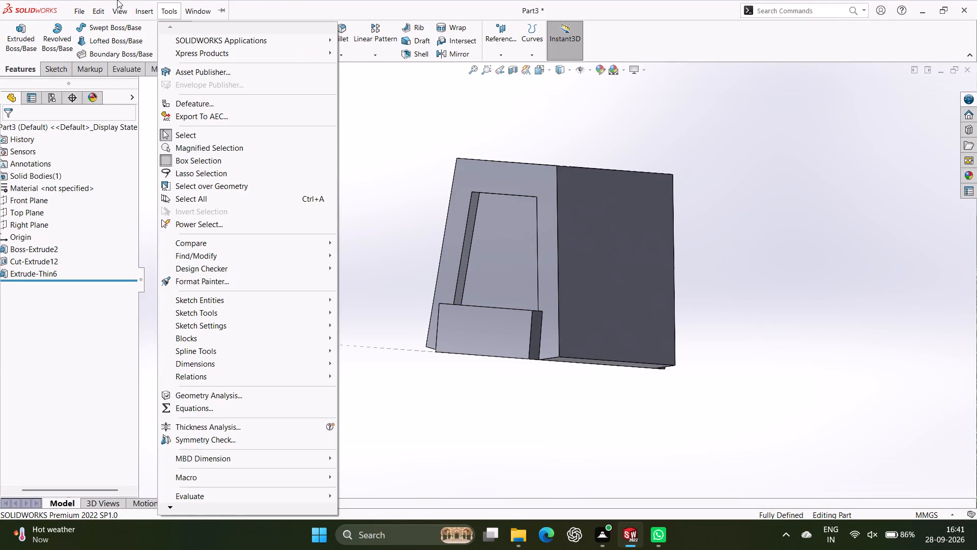
# Undo the 46 mm mid-plane thin extrusion of the taper profile.
pyautogui.hotkey('ctrl', 'z')
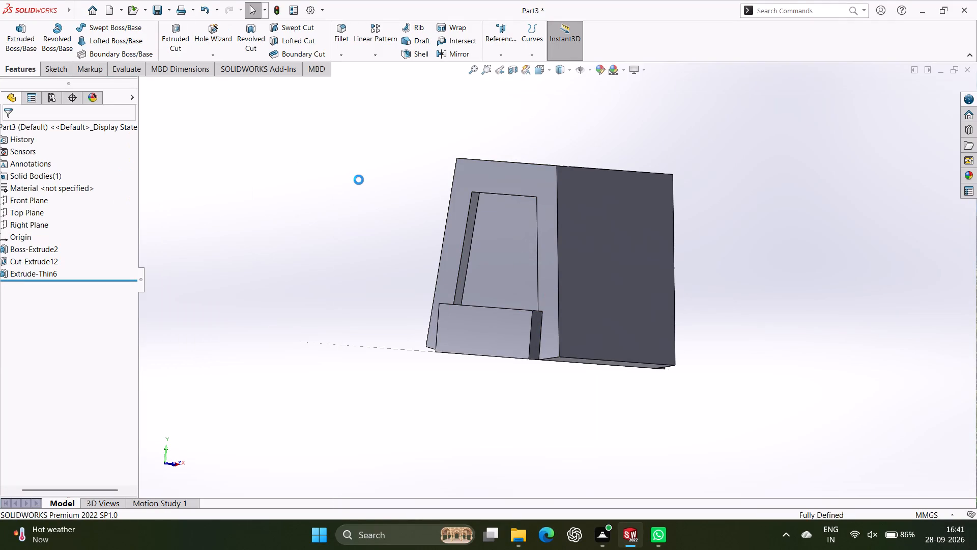
# Examine the slotted stepped block and the open taper profile inside it from the front, the sides and above.
pyautogui.moveTo(761, 314); pyautogui.dragTo(686, 335, button='middle')
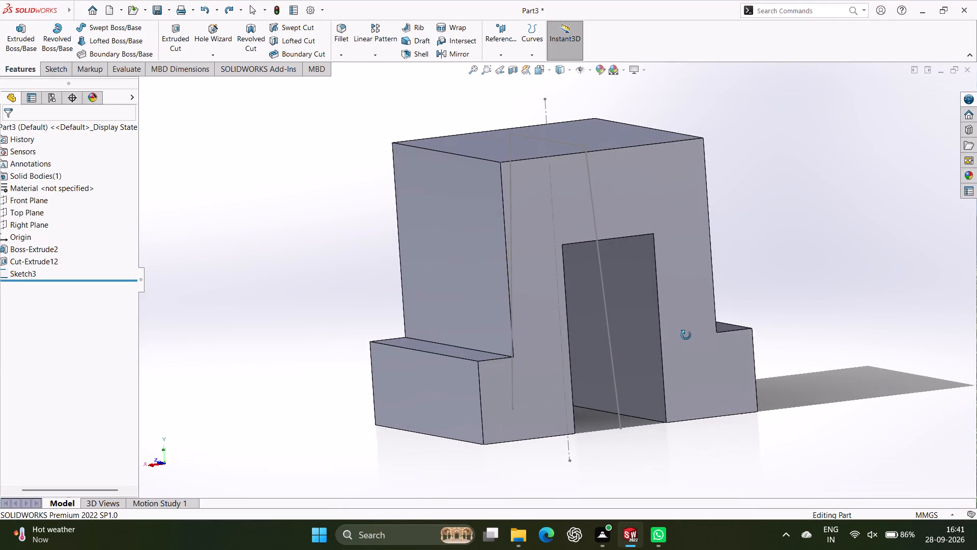
pyautogui.moveTo(686, 335); pyautogui.dragTo(683, 319, button='middle')
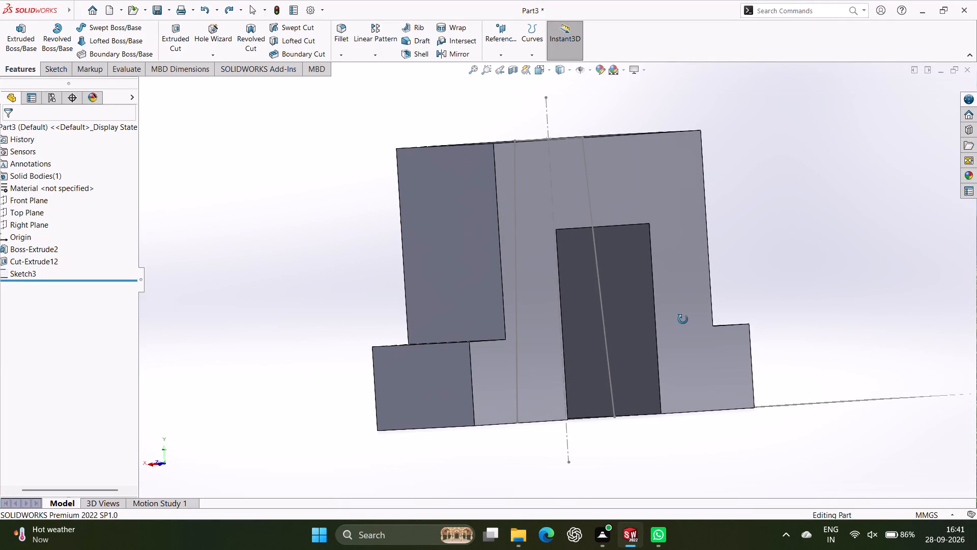
pyautogui.moveTo(683, 319); pyautogui.dragTo(684, 322, button='middle')
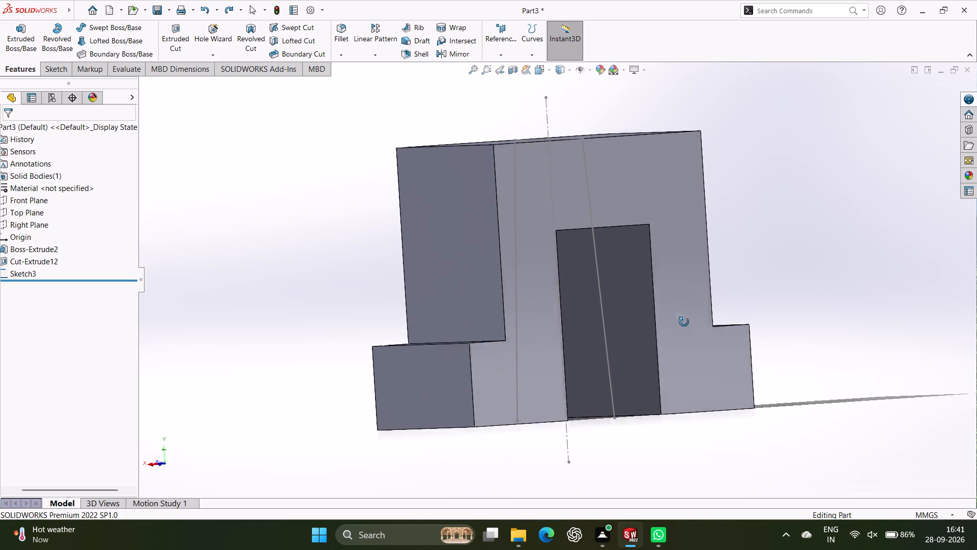
pyautogui.moveTo(684, 322); pyautogui.dragTo(704, 333, button='middle')
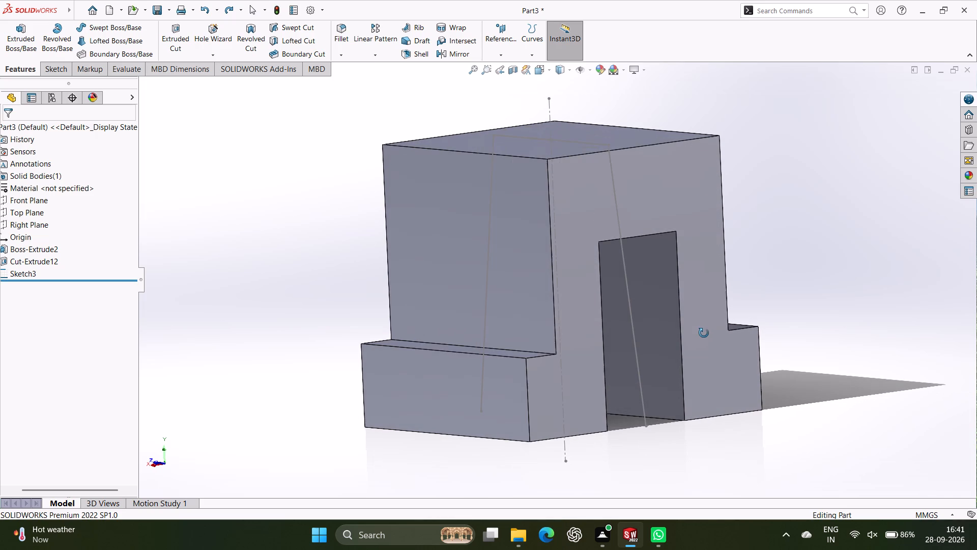
pyautogui.moveTo(704, 333); pyautogui.dragTo(657, 328, button='middle')
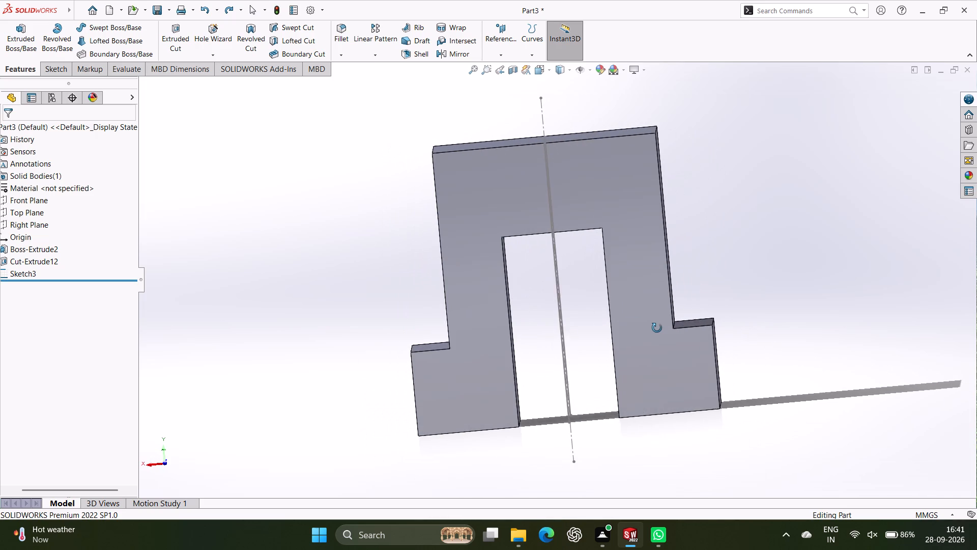
pyautogui.moveTo(657, 328); pyautogui.dragTo(676, 336, button='middle')
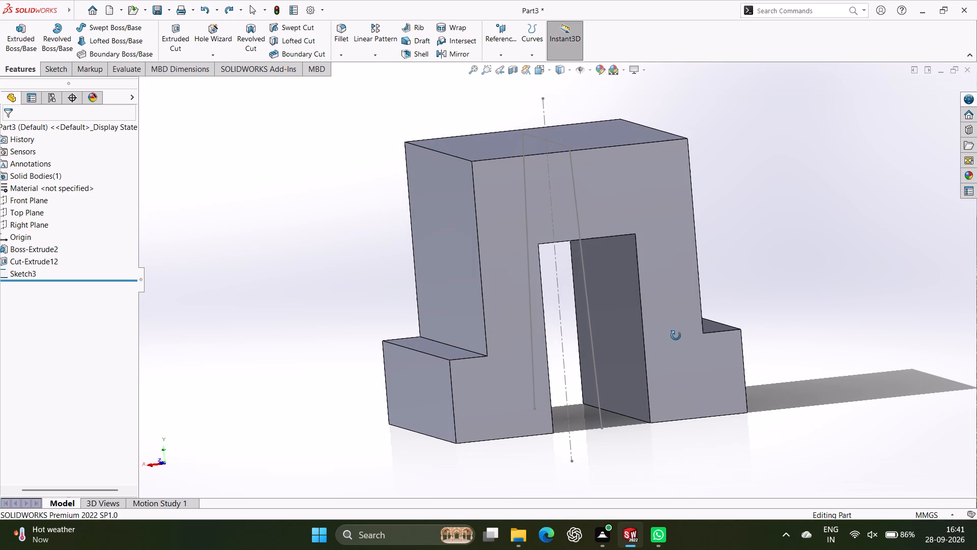
pyautogui.moveTo(676, 336); pyautogui.dragTo(799, 366, button='middle')
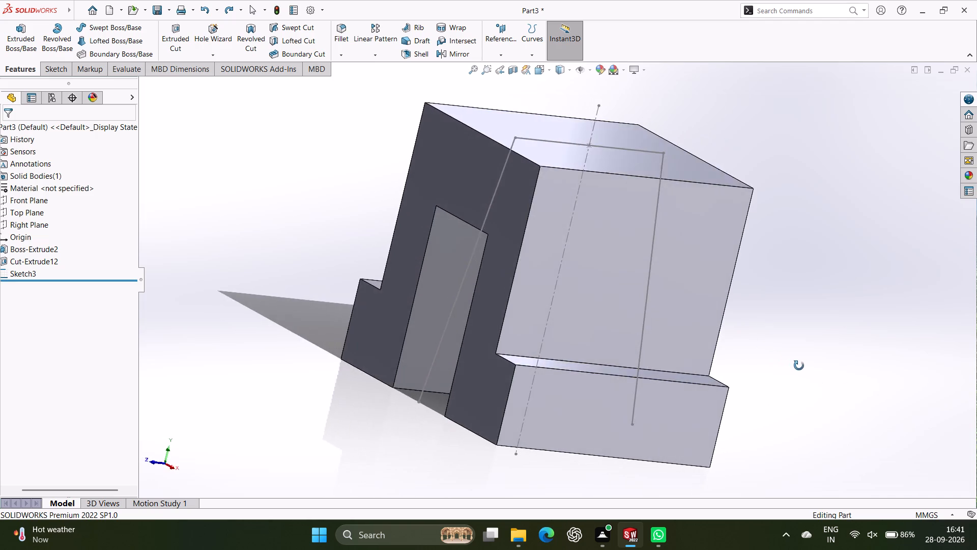
pyautogui.moveTo(799, 366); pyautogui.dragTo(667, 266, button='middle')
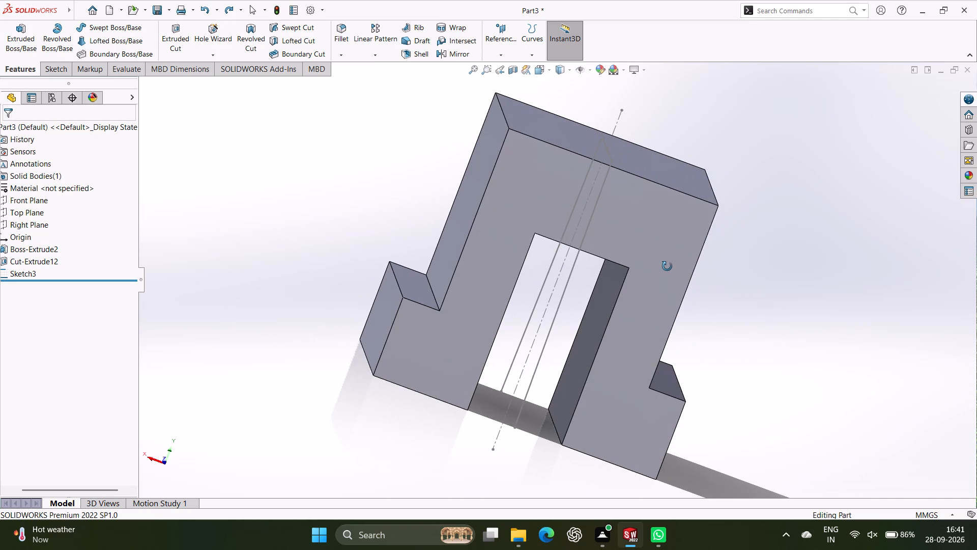
pyautogui.moveTo(667, 266); pyautogui.dragTo(687, 288, button='middle')
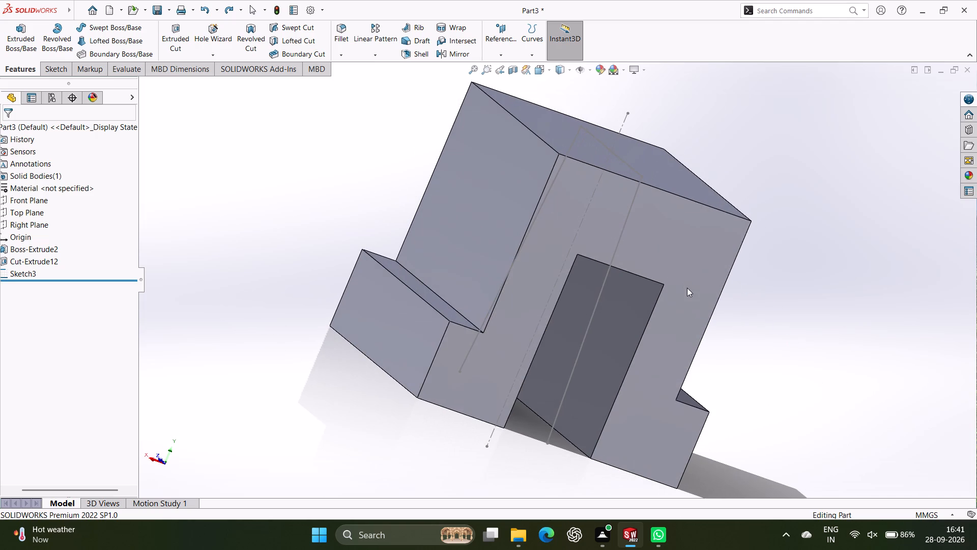
pyautogui.scroll(-1, 743, 320)
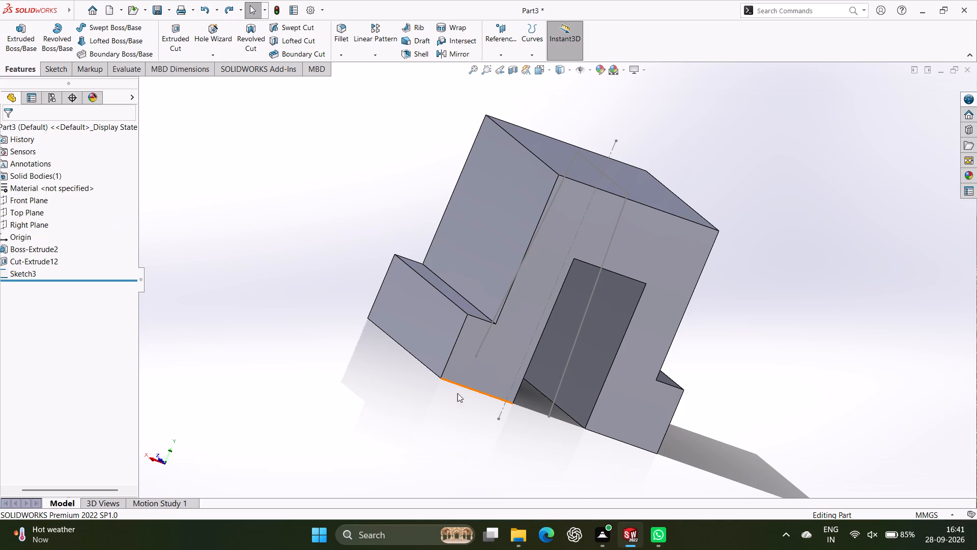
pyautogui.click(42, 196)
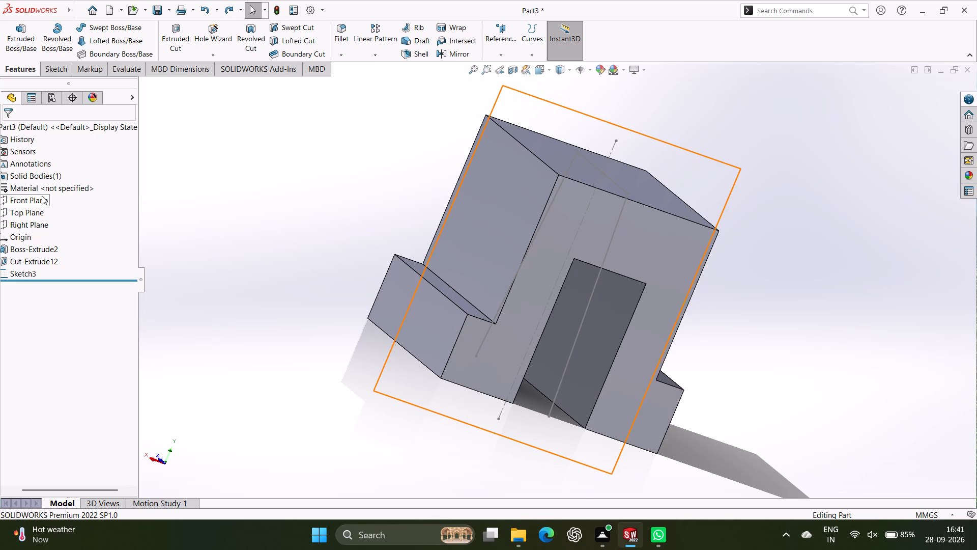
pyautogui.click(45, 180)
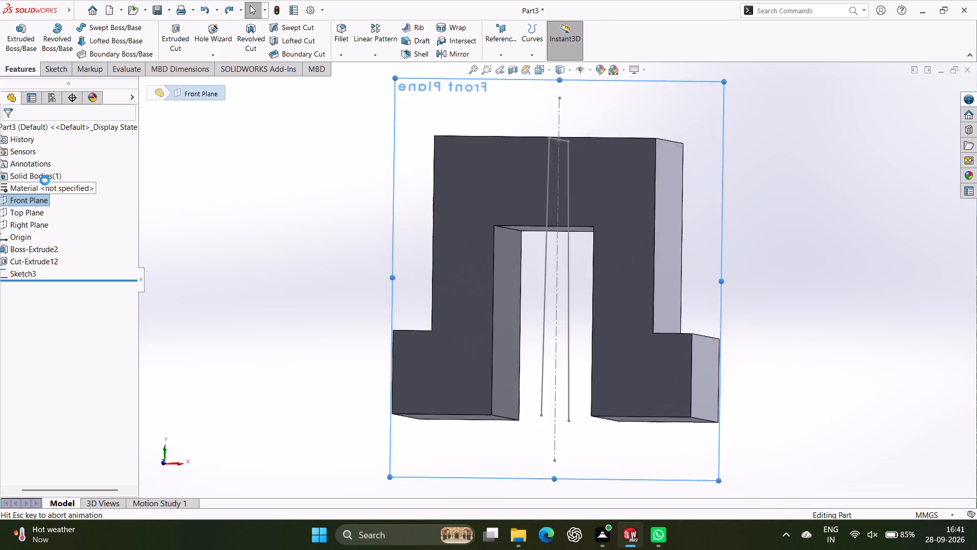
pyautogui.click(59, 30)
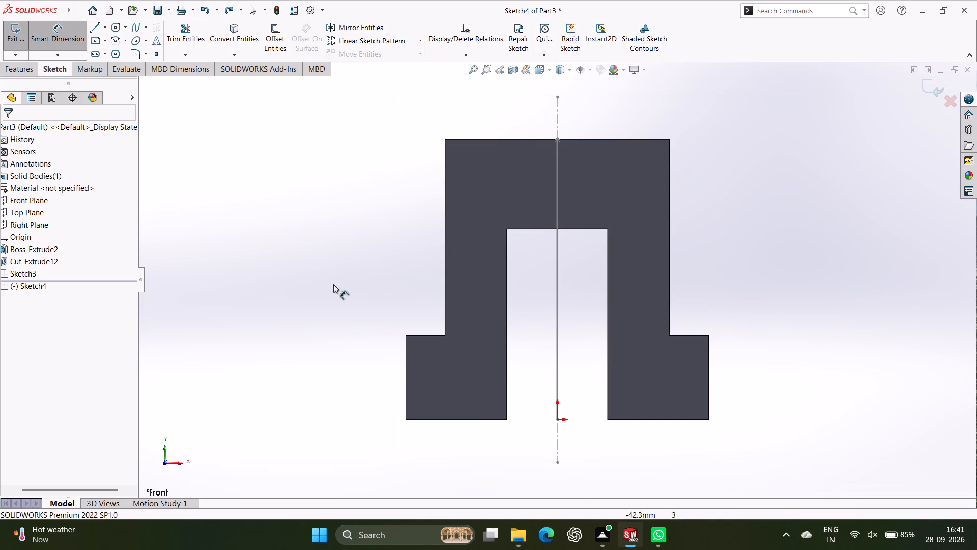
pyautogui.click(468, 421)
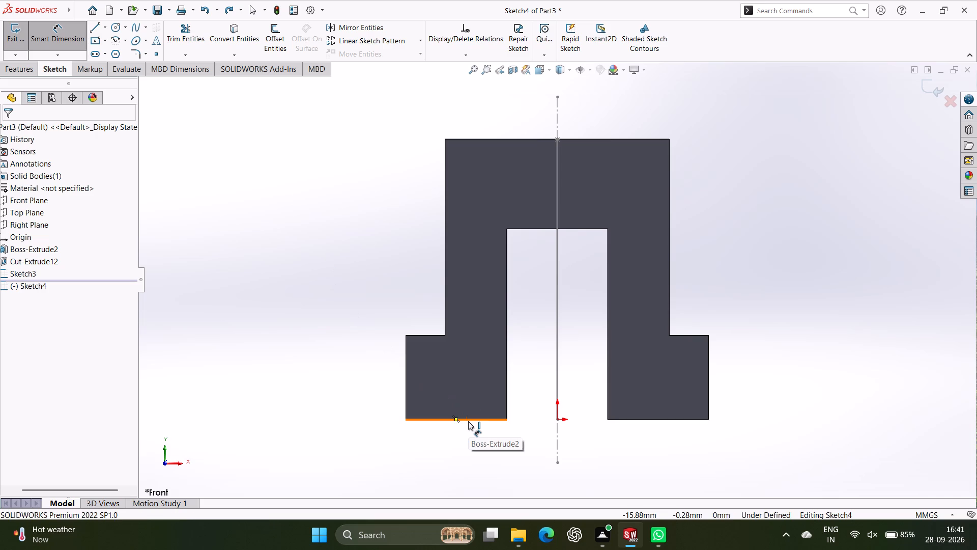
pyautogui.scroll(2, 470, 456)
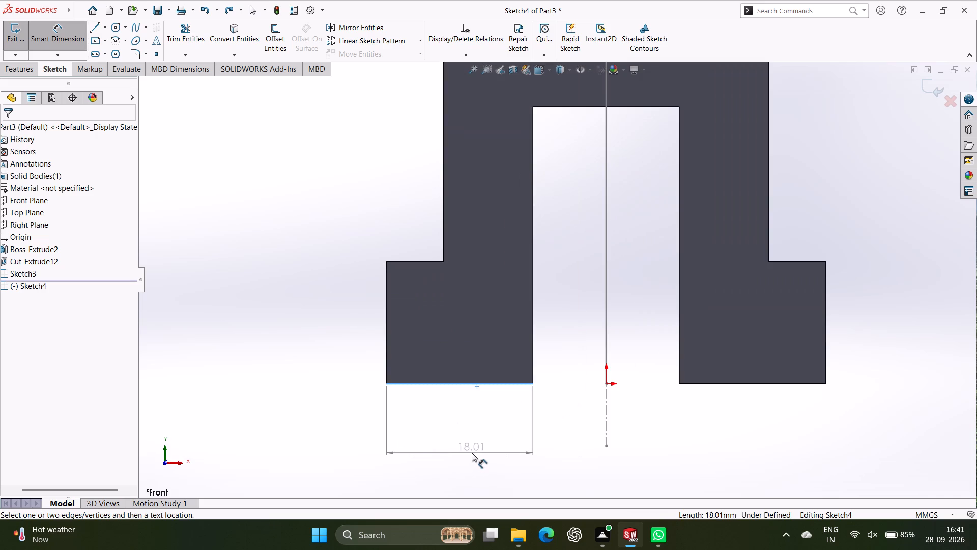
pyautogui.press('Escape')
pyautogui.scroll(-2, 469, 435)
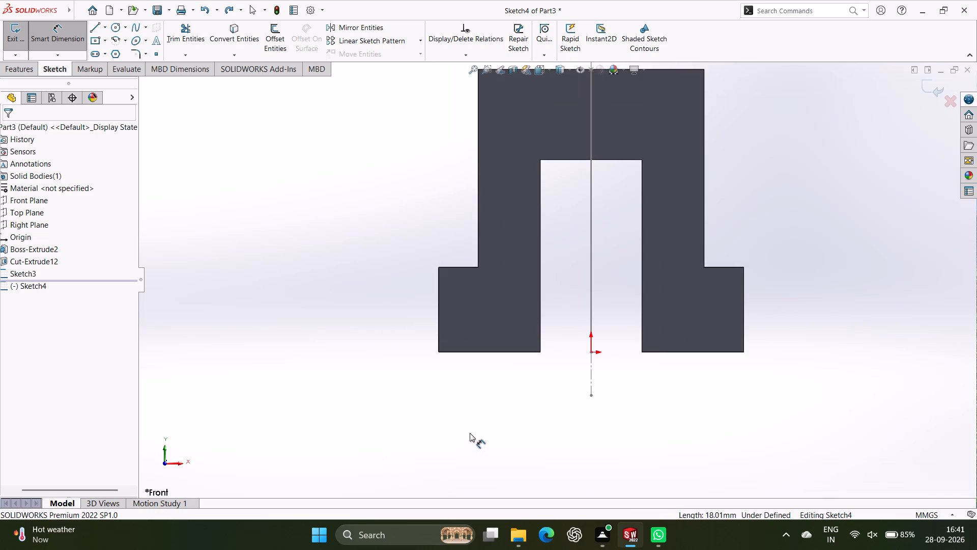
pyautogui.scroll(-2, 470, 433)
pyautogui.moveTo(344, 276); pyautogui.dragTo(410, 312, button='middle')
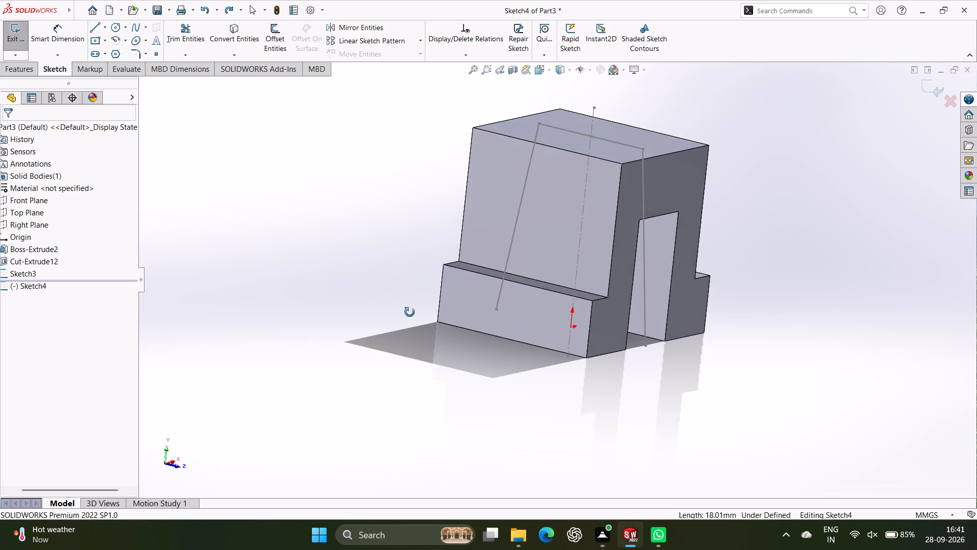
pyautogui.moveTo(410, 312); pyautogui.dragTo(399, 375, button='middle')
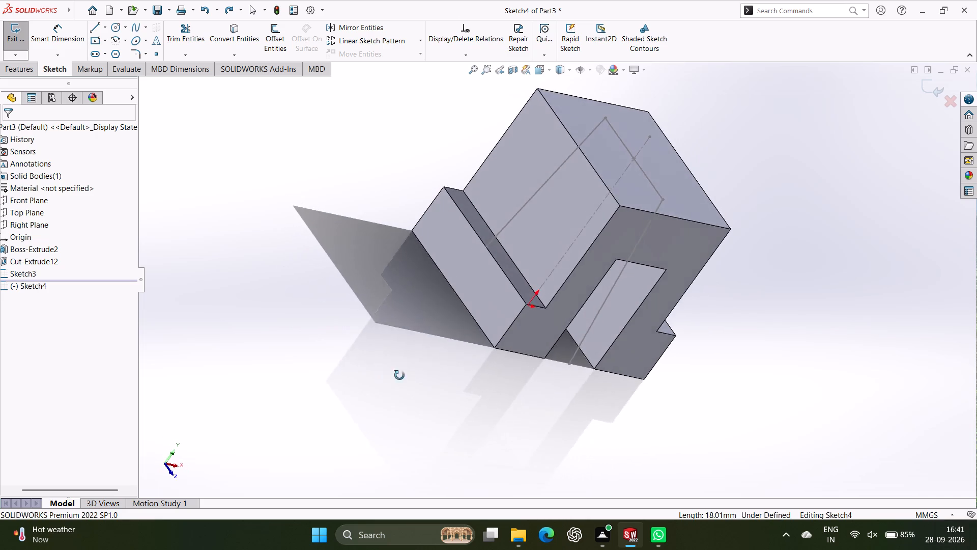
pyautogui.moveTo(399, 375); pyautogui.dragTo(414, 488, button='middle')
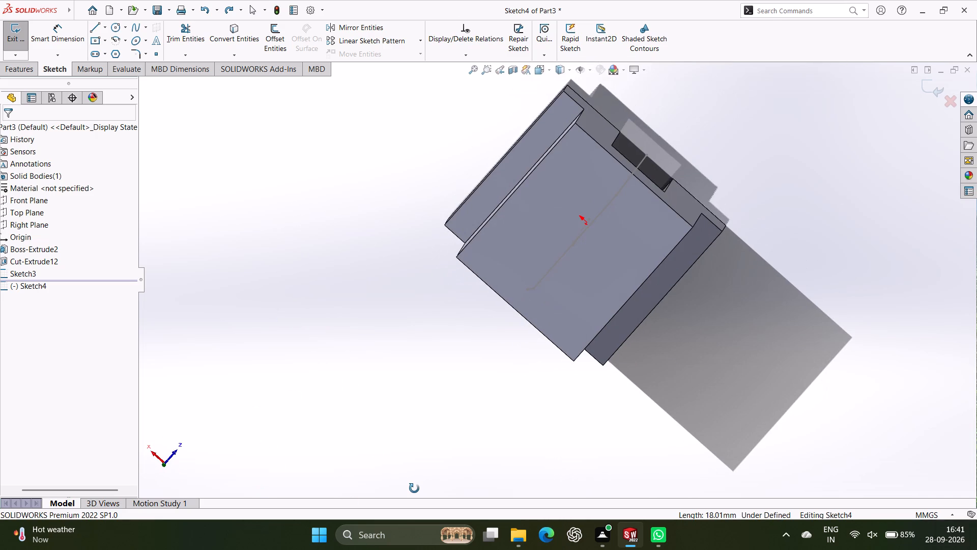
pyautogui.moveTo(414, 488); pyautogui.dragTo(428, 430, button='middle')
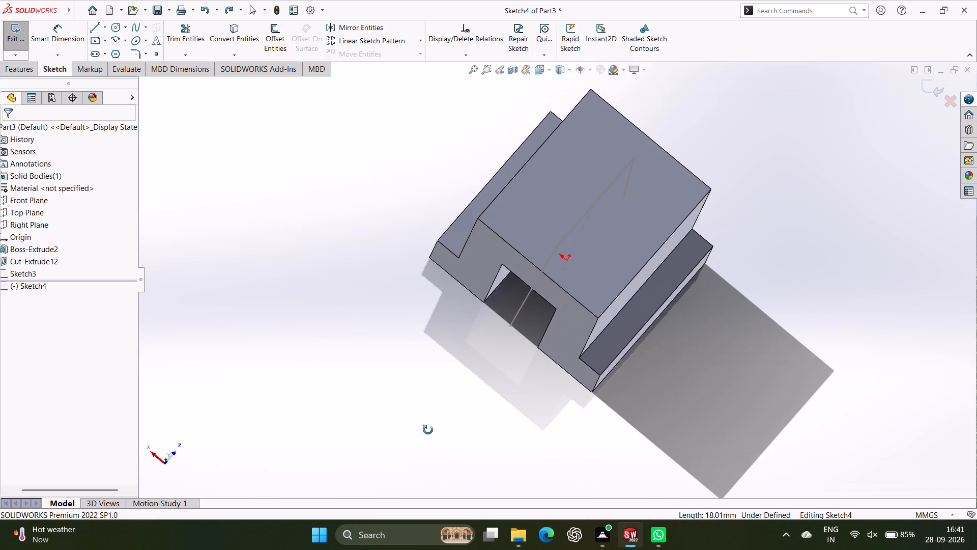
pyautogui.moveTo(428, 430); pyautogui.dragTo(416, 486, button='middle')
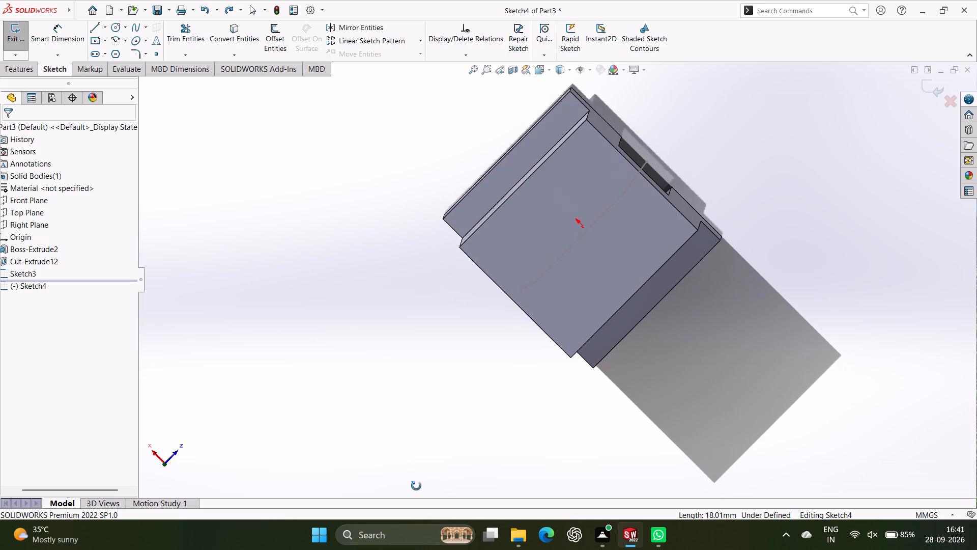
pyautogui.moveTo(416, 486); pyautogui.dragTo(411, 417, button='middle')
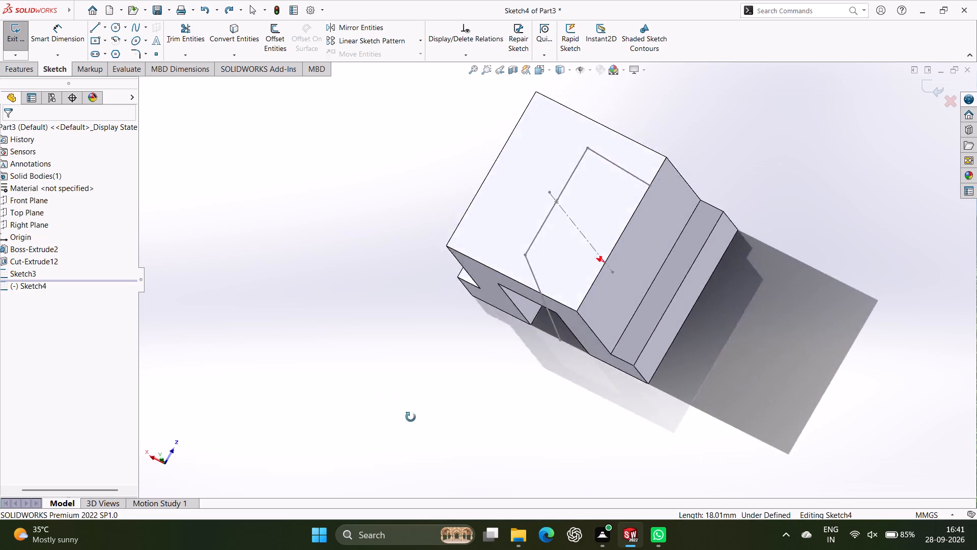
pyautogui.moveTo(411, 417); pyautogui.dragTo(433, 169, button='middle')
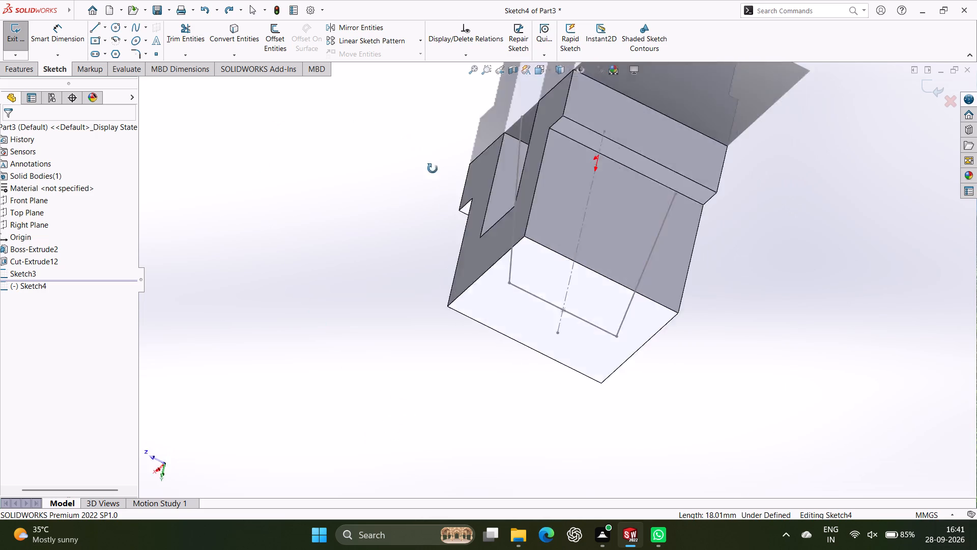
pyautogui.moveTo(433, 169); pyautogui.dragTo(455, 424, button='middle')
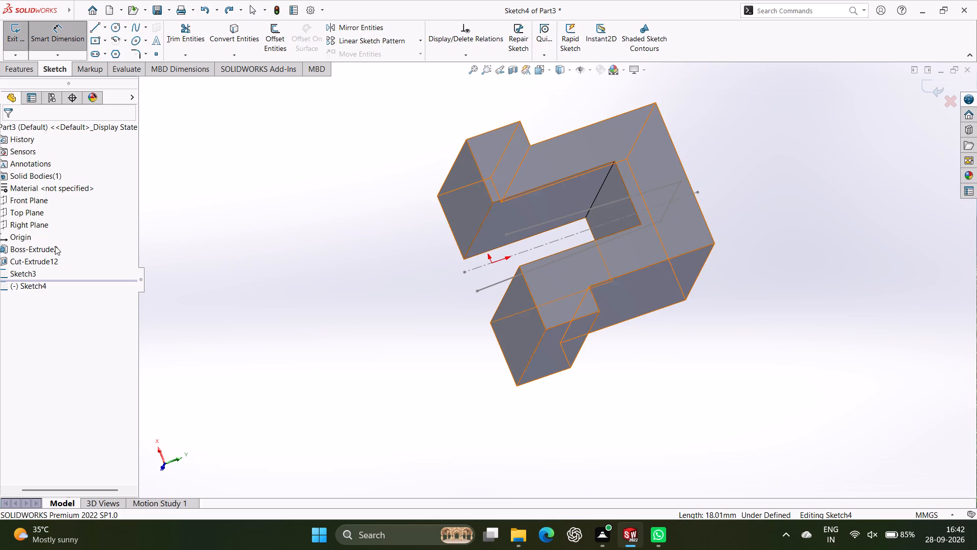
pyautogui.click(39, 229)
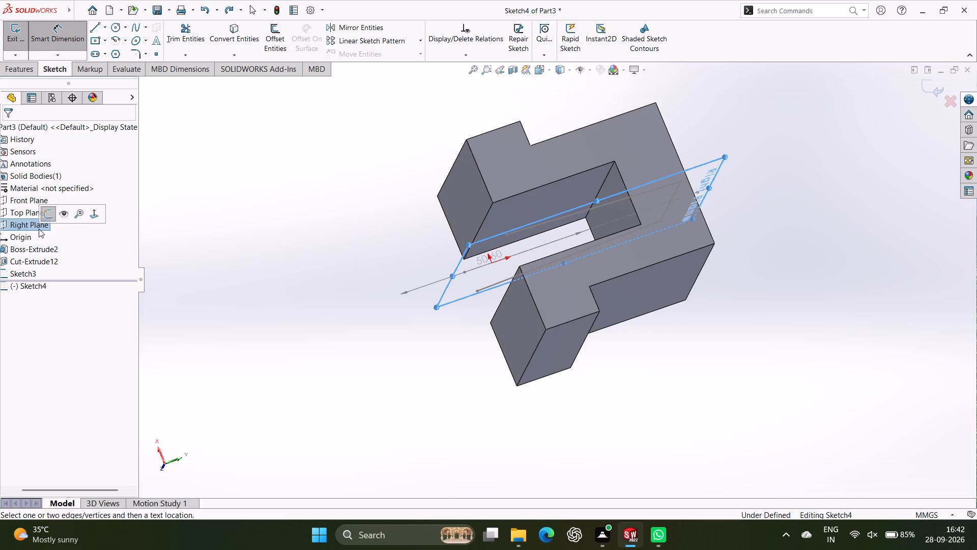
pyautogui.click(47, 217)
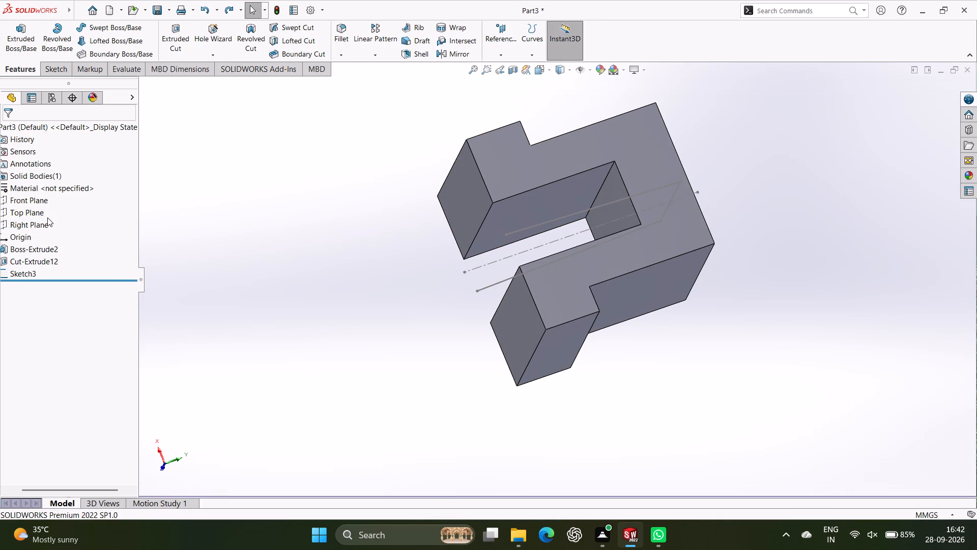
# Start a new sketch on the Right Plane.
pyautogui.click(44, 229)
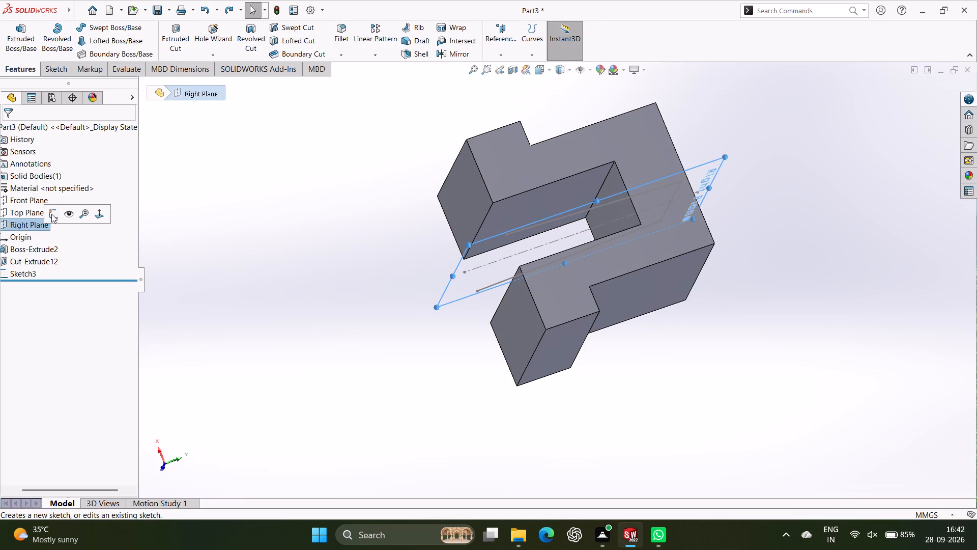
pyautogui.click(51, 212)
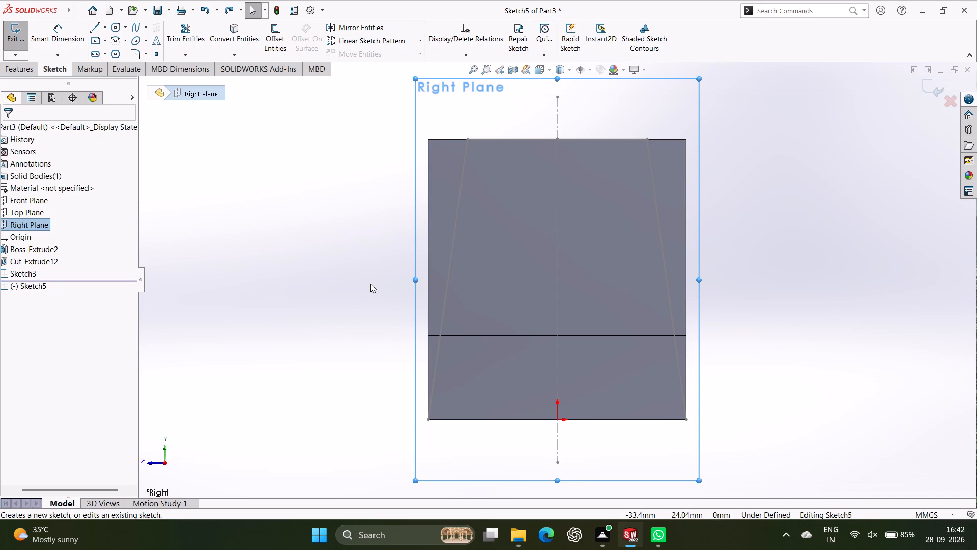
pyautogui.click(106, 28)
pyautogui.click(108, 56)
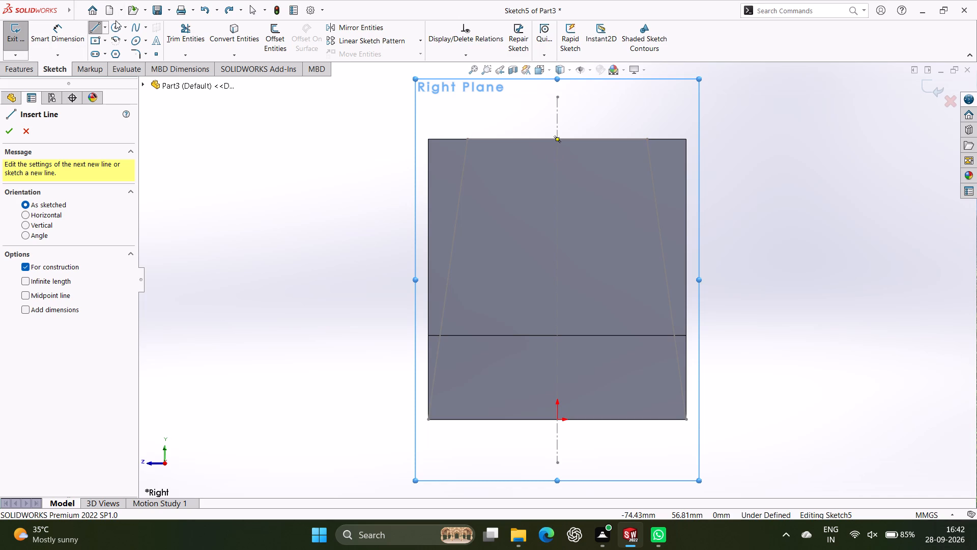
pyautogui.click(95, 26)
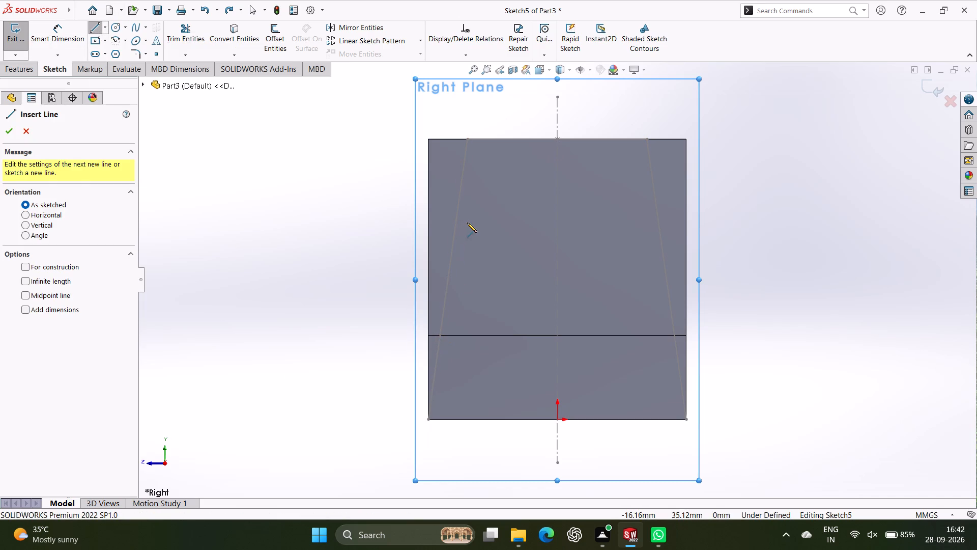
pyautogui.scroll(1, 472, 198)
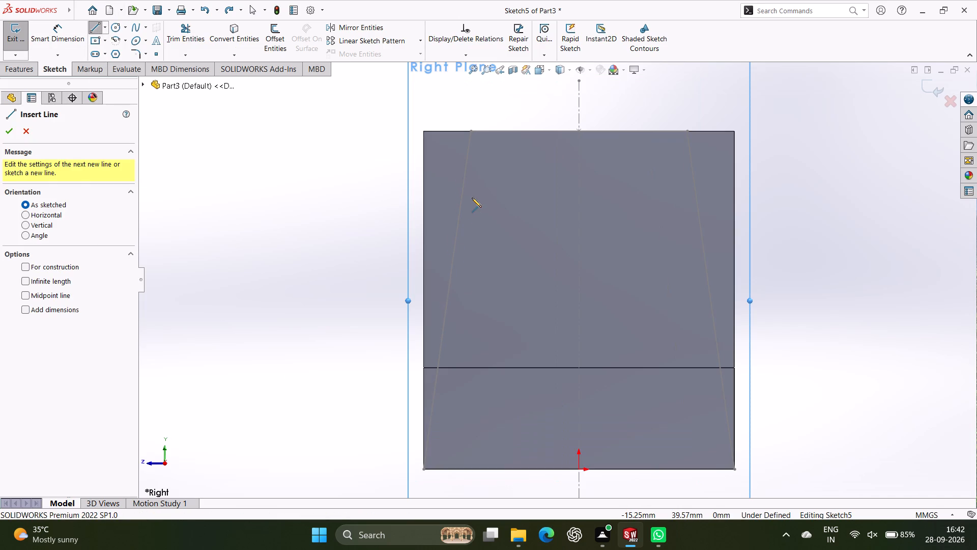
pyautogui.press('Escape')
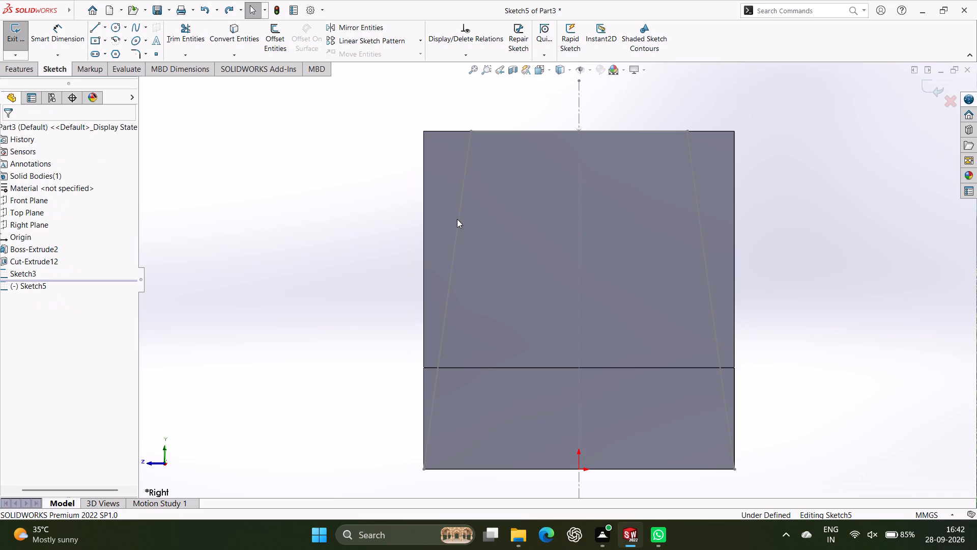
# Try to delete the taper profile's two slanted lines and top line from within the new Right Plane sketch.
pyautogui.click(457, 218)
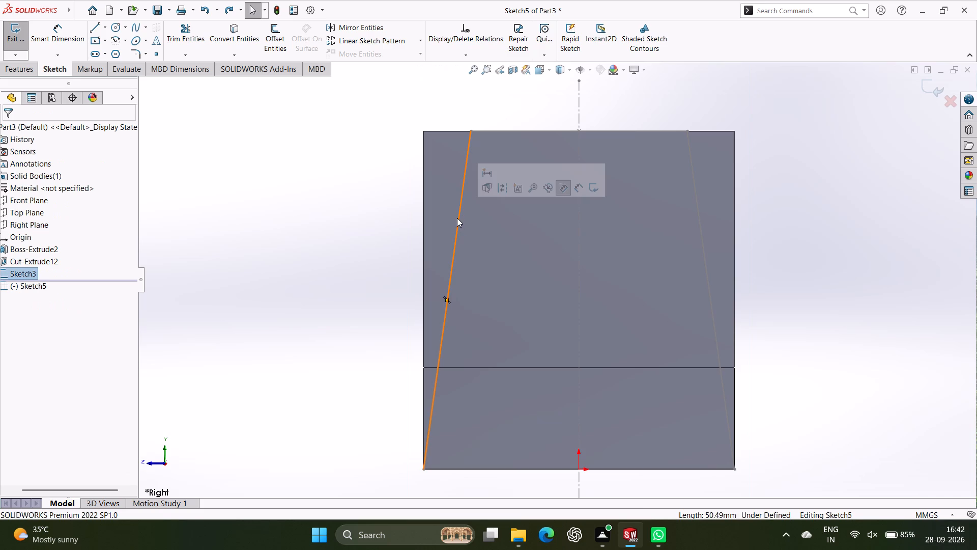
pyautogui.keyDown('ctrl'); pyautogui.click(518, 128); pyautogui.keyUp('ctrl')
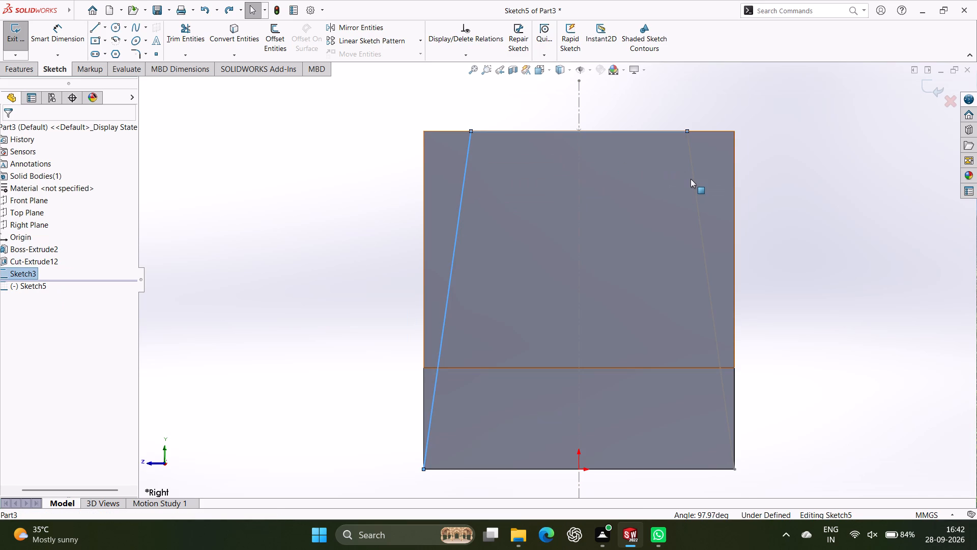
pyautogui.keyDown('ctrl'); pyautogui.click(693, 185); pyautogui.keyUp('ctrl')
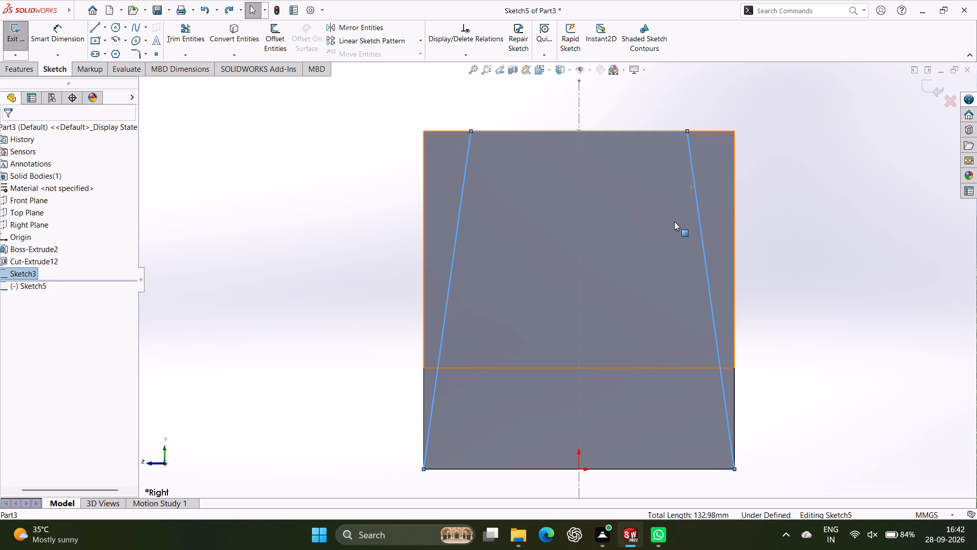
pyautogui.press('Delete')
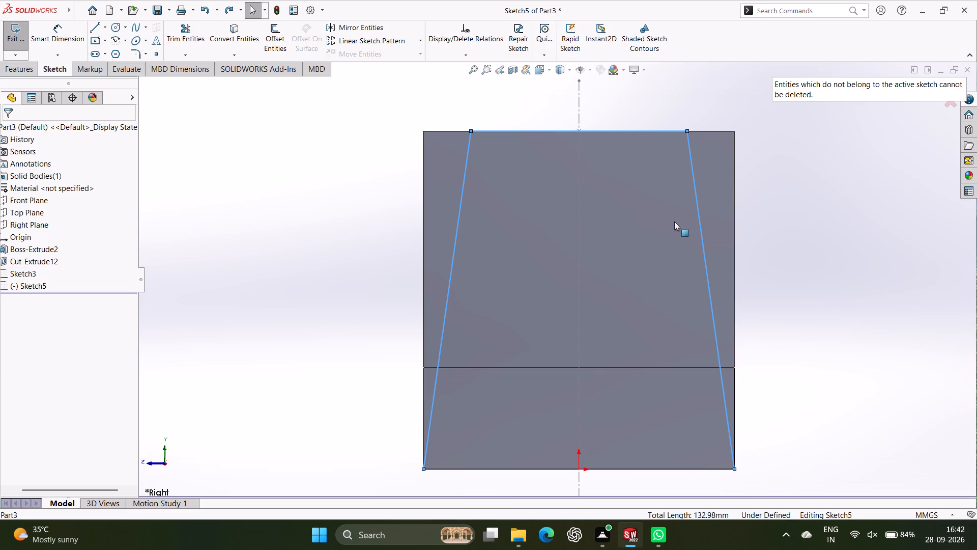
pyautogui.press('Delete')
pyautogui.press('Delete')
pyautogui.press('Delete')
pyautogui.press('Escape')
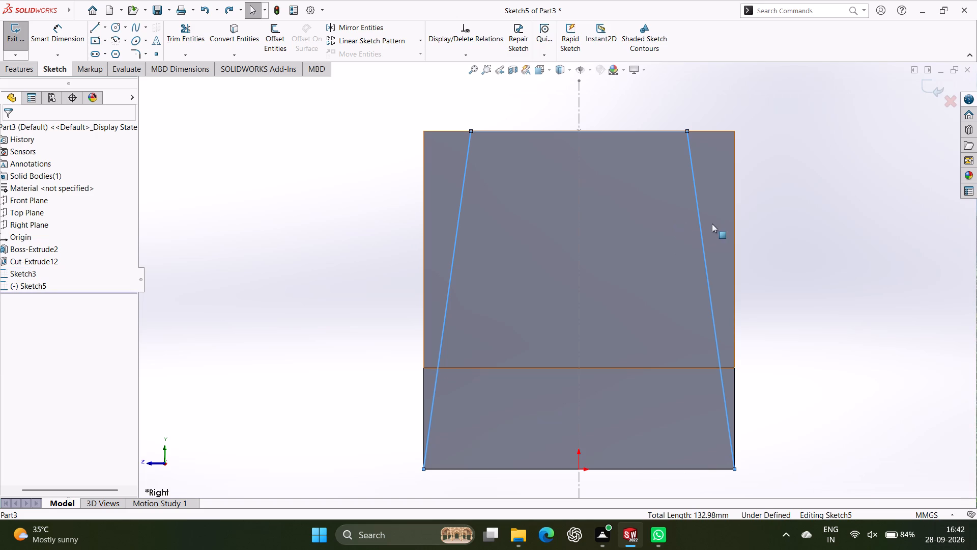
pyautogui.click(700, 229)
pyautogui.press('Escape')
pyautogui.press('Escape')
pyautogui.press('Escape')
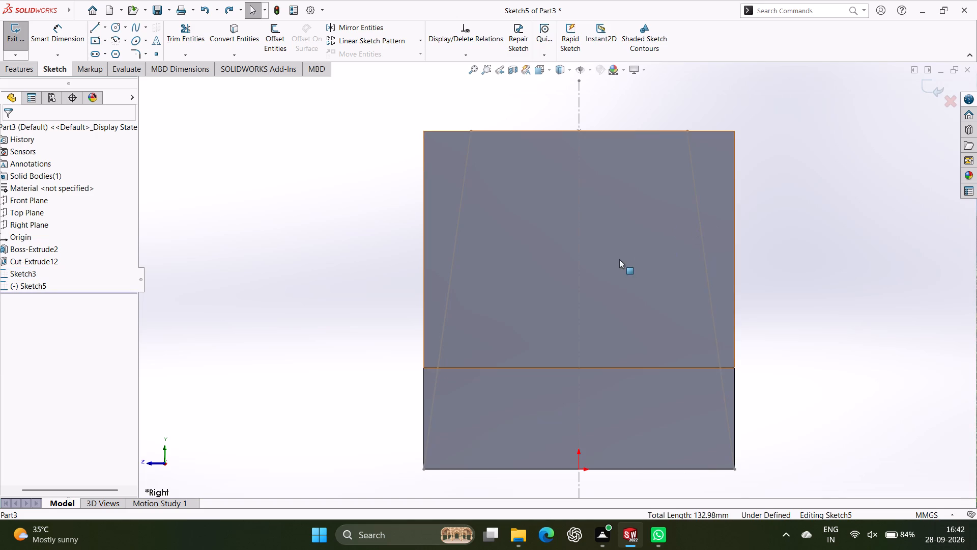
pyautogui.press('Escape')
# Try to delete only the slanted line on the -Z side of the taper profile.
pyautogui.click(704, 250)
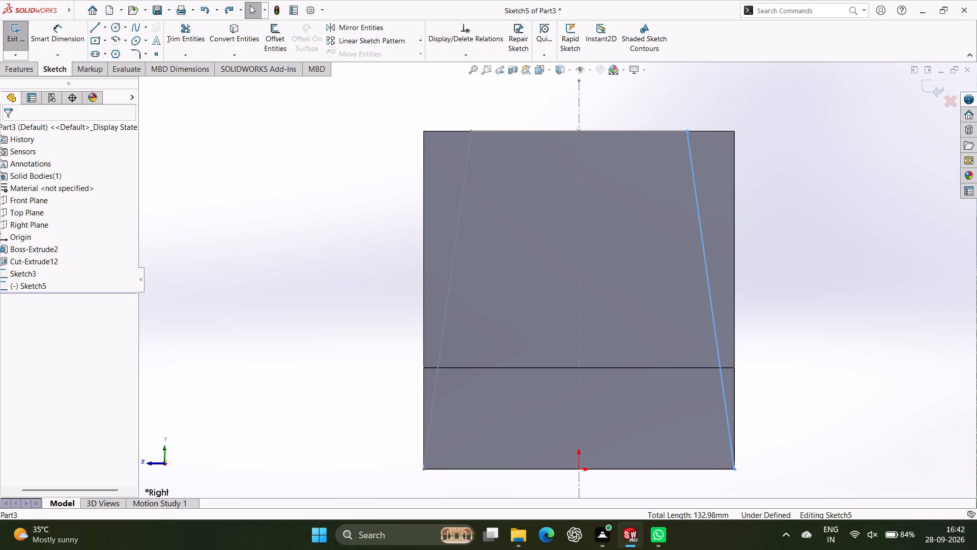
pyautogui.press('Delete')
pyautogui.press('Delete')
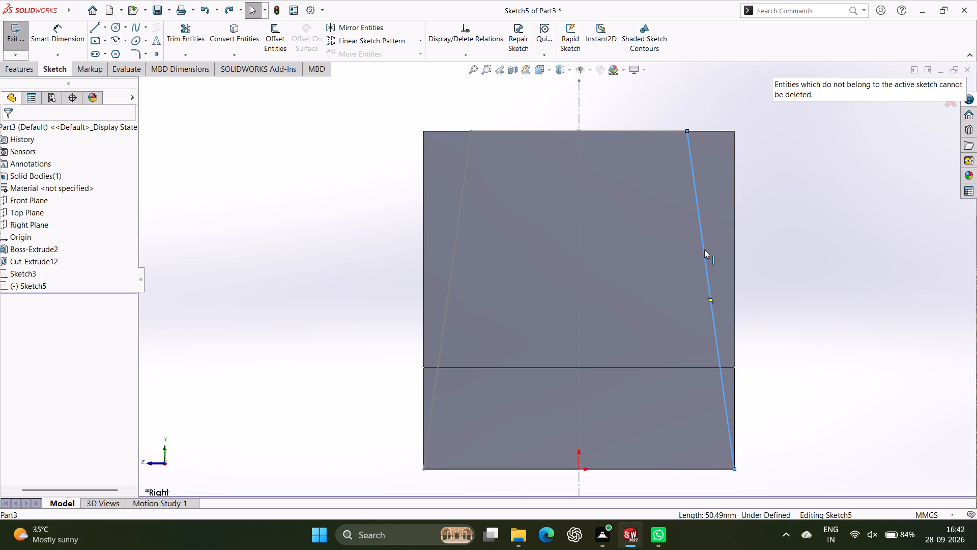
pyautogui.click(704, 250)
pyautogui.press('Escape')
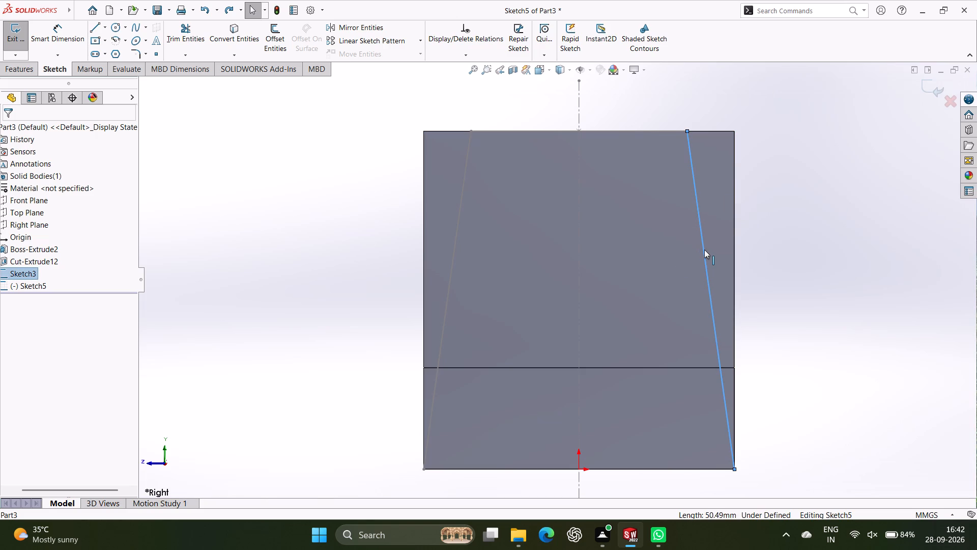
# Undo the new Right Plane sketch and go back to editing the 32 mm-top taper profile sketch.
pyautogui.hotkey('ctrl', 'z')
pyautogui.hotkey('ctrl', 'z')
pyautogui.hotkey('ctrl', 'z')
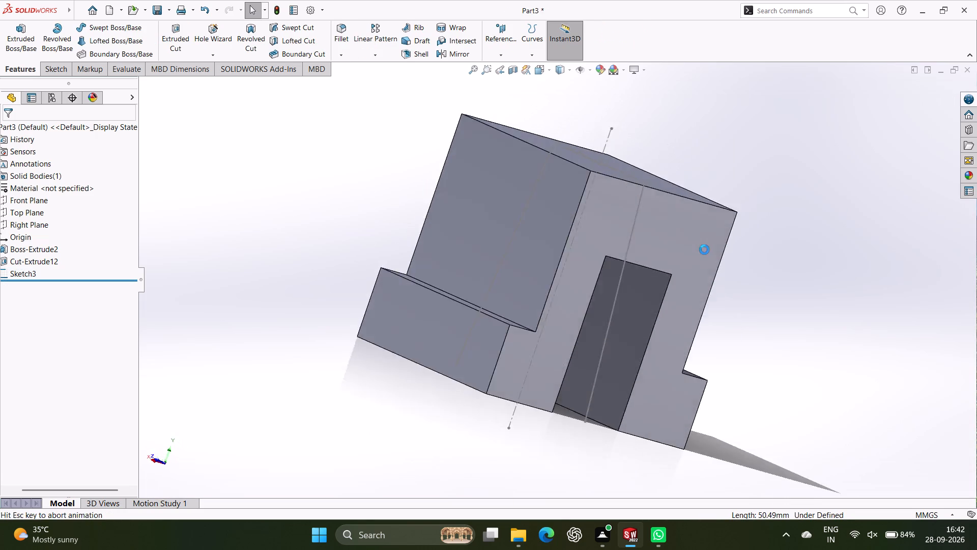
pyautogui.hotkey('ctrl', 'z')
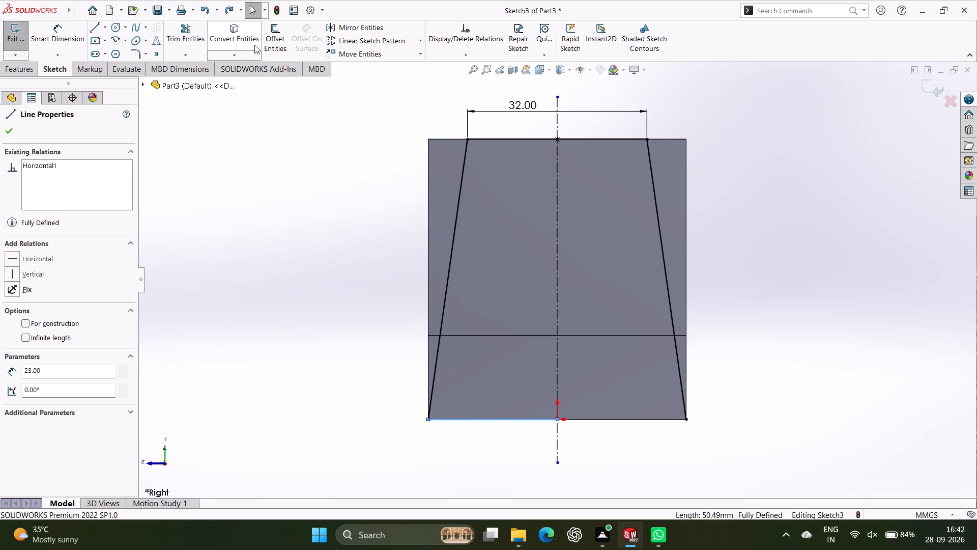
# Remove both slanted side lines of the taper profile using Trim Entities with Trim to closest.
pyautogui.click(192, 34)
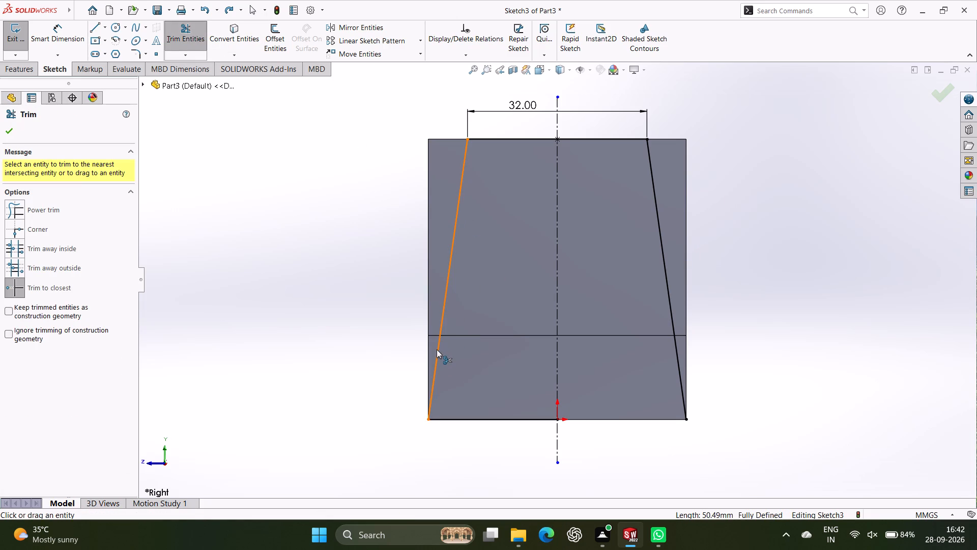
pyautogui.click(50, 292)
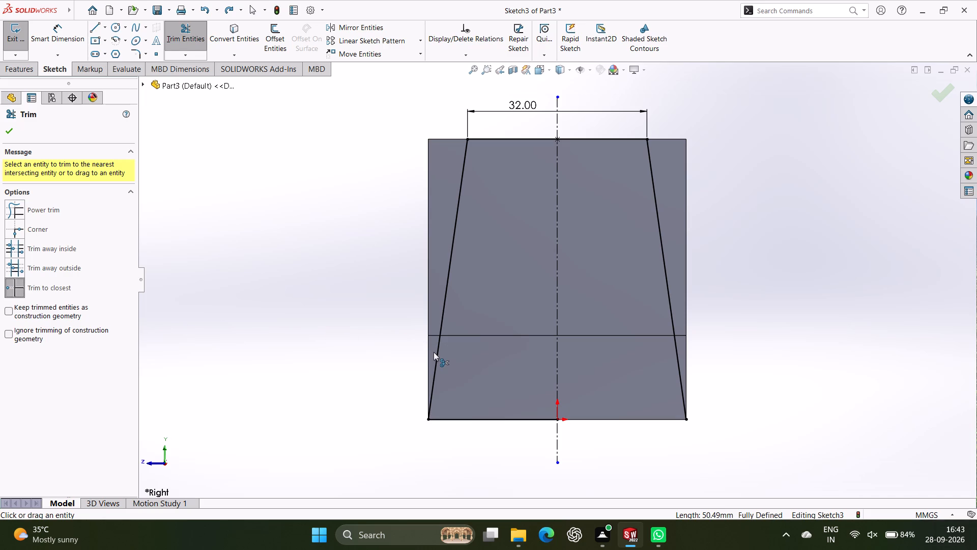
pyautogui.click(445, 295)
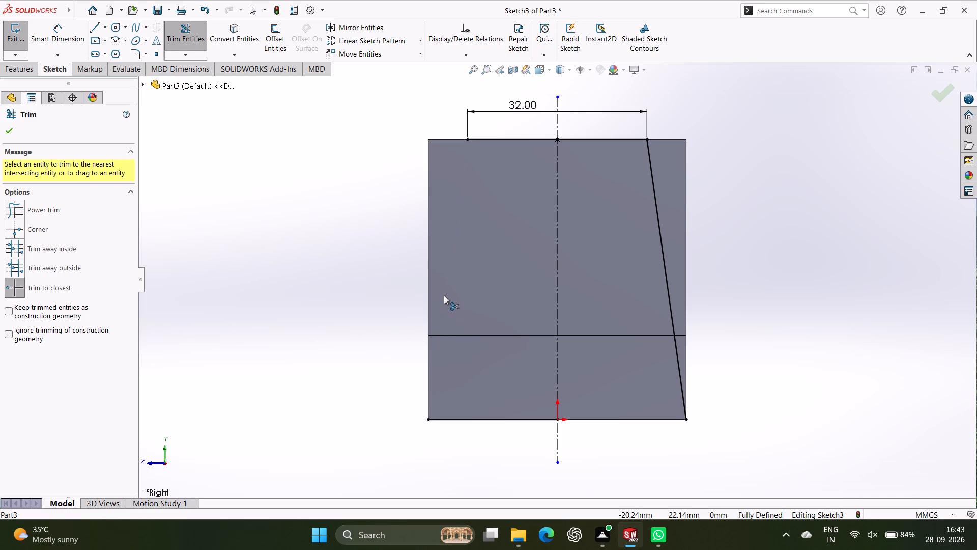
pyautogui.click(659, 250)
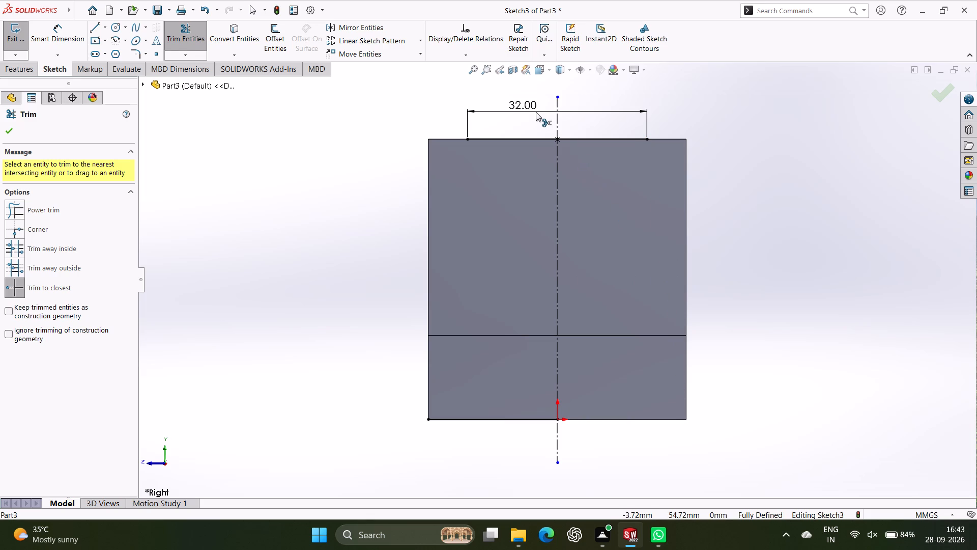
pyautogui.press('Escape')
pyautogui.press('Escape')
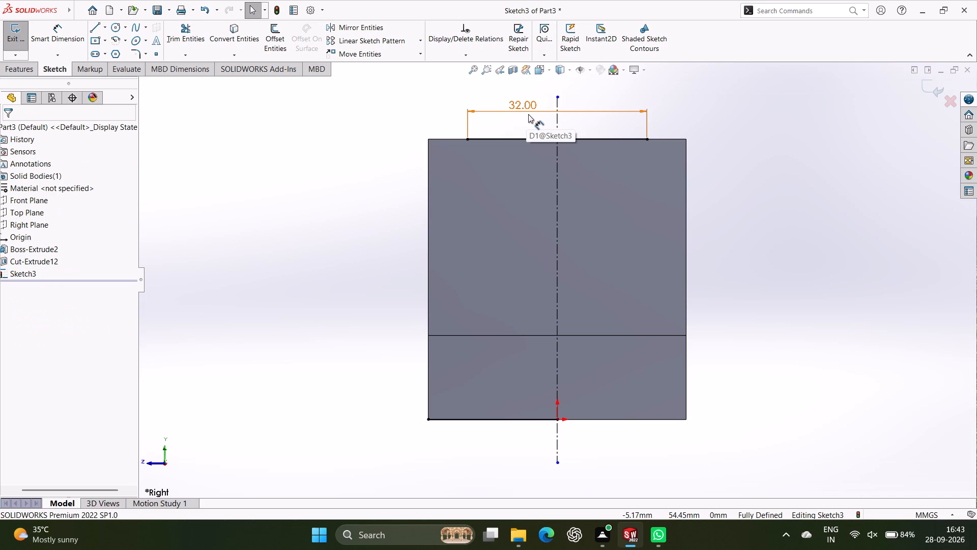
# Delete the 32 mm dimension of the top line.
pyautogui.click(528, 114)
pyautogui.press('Delete')
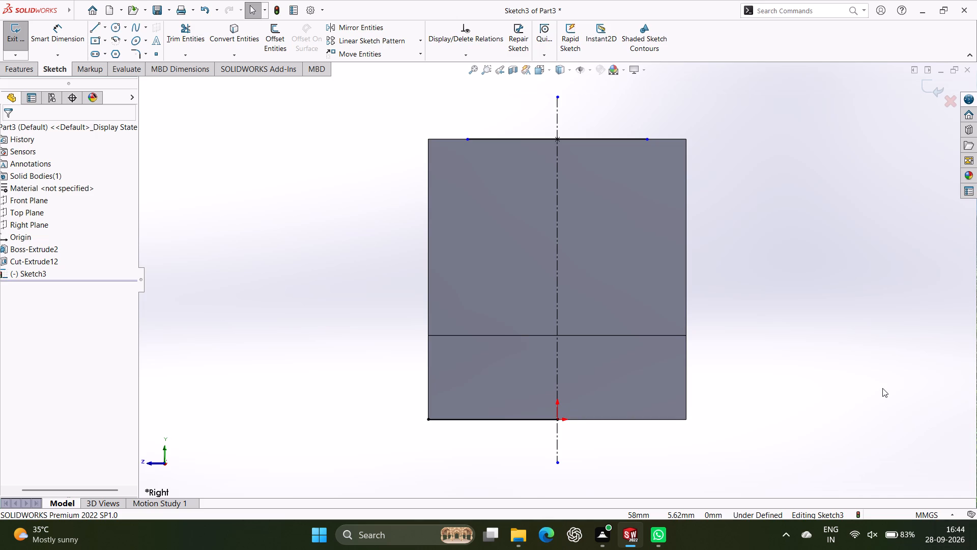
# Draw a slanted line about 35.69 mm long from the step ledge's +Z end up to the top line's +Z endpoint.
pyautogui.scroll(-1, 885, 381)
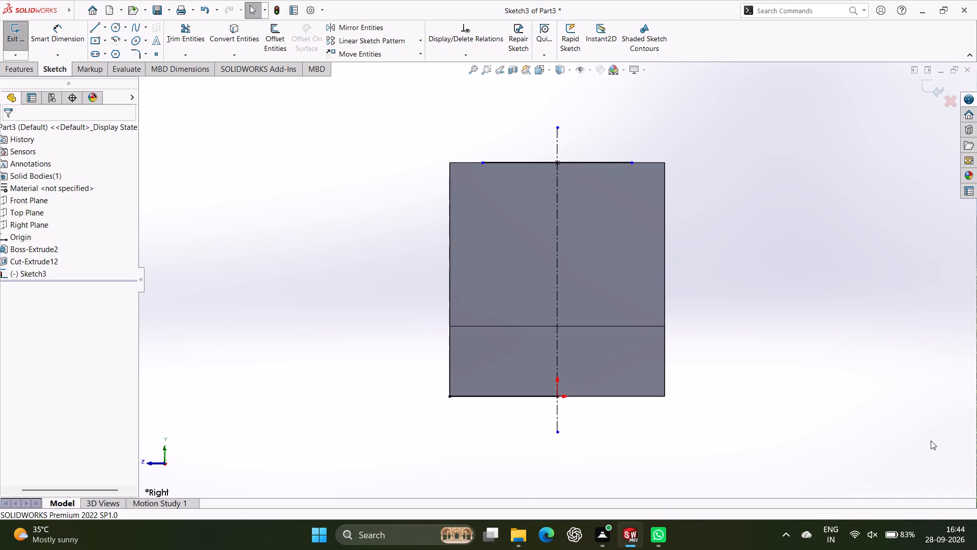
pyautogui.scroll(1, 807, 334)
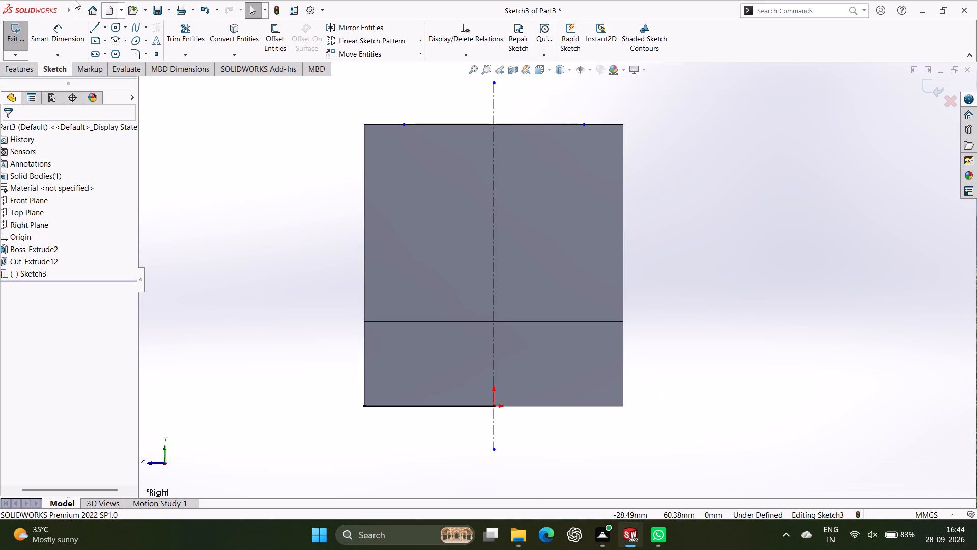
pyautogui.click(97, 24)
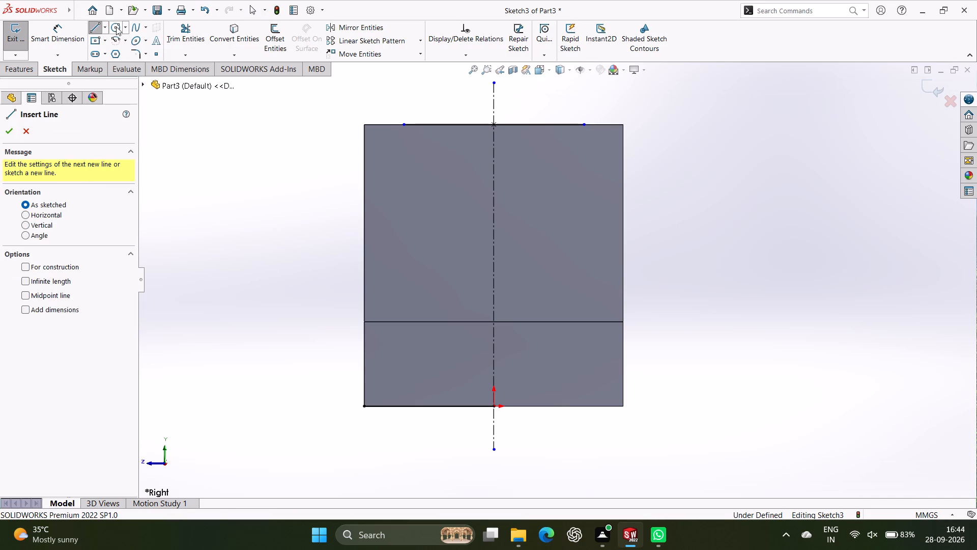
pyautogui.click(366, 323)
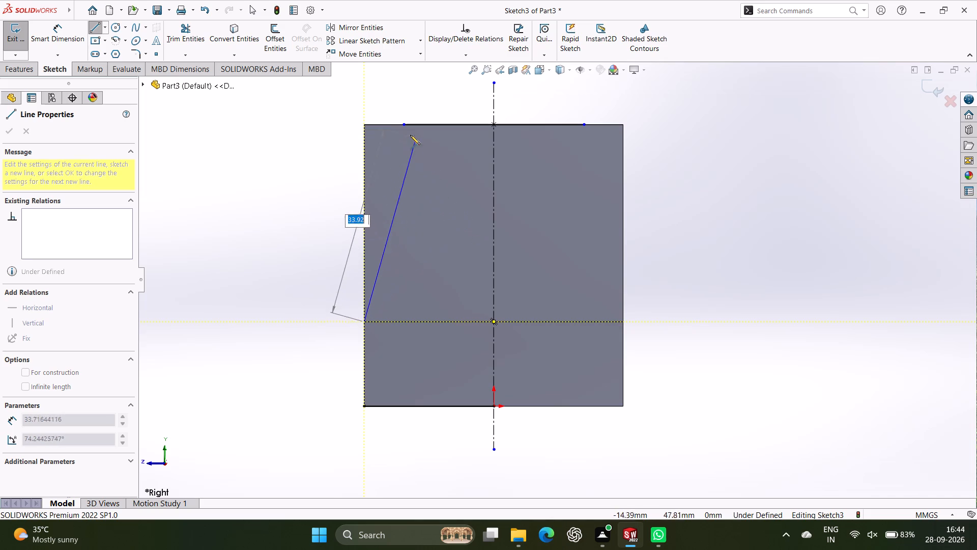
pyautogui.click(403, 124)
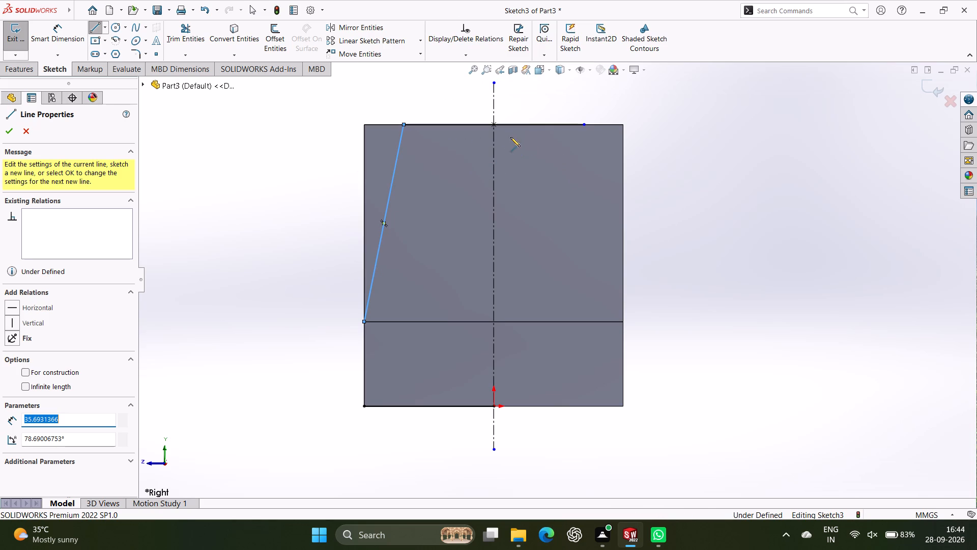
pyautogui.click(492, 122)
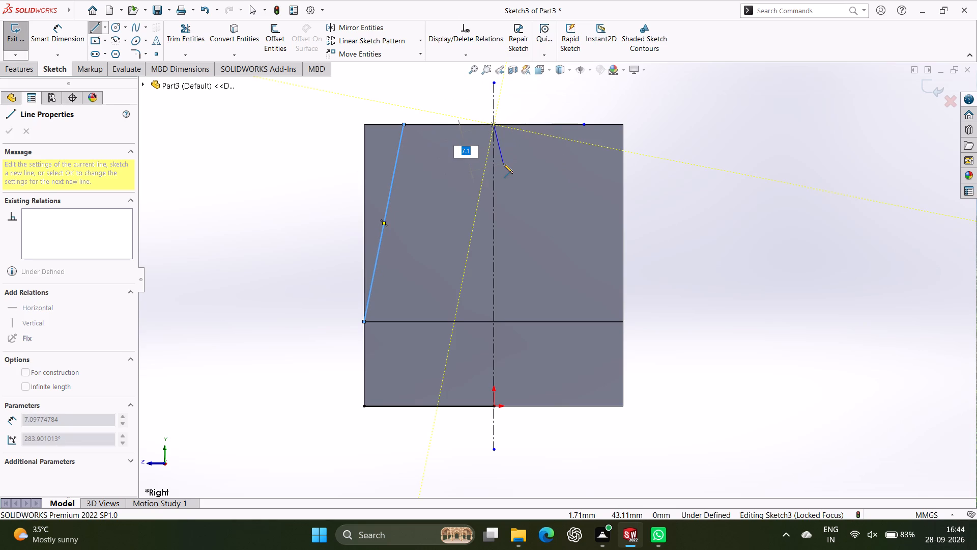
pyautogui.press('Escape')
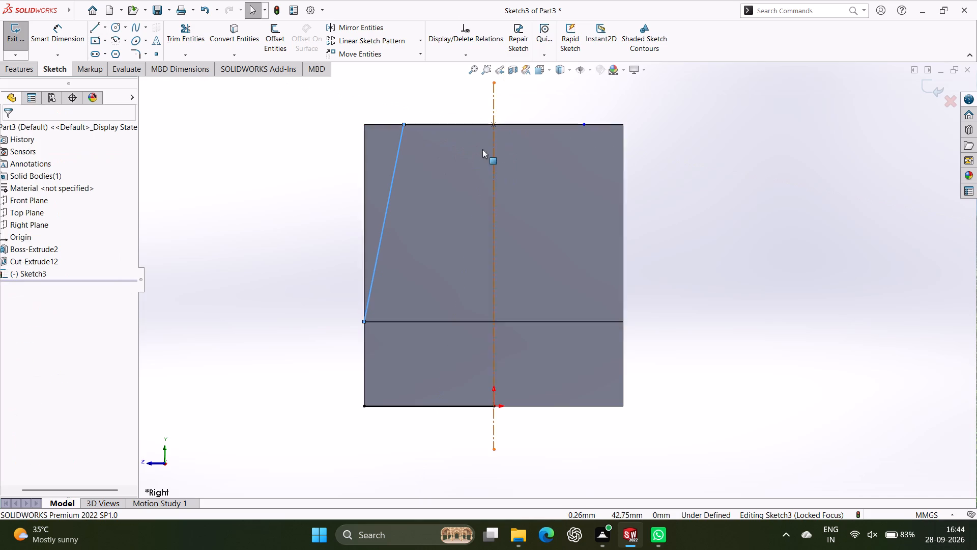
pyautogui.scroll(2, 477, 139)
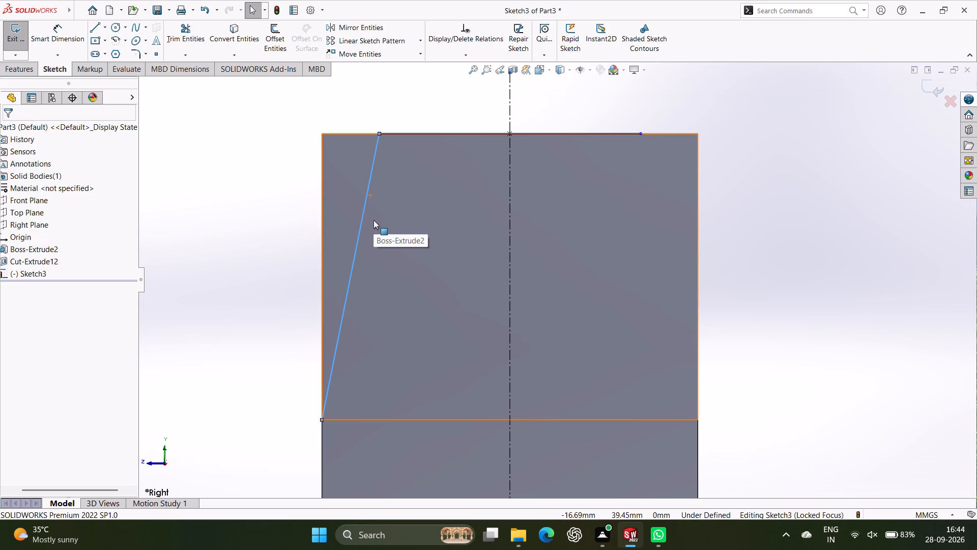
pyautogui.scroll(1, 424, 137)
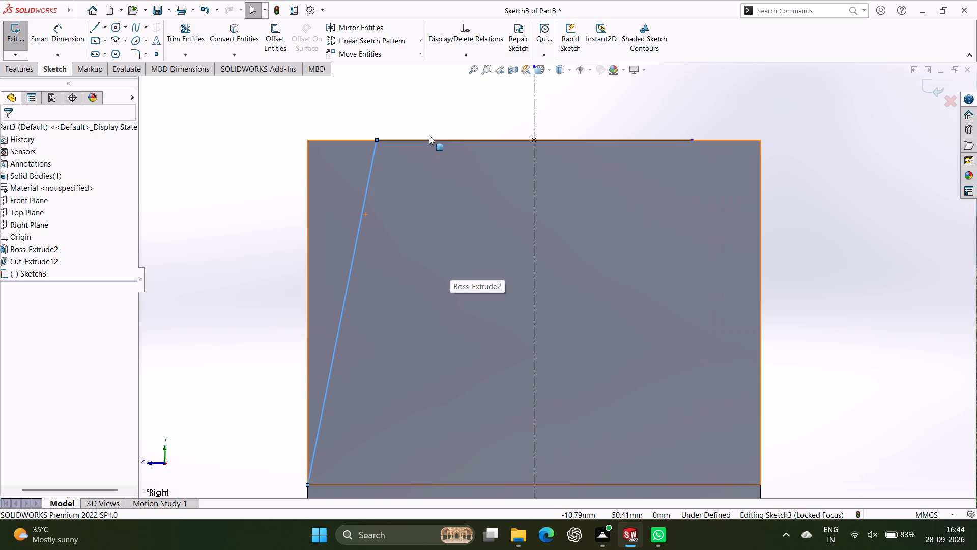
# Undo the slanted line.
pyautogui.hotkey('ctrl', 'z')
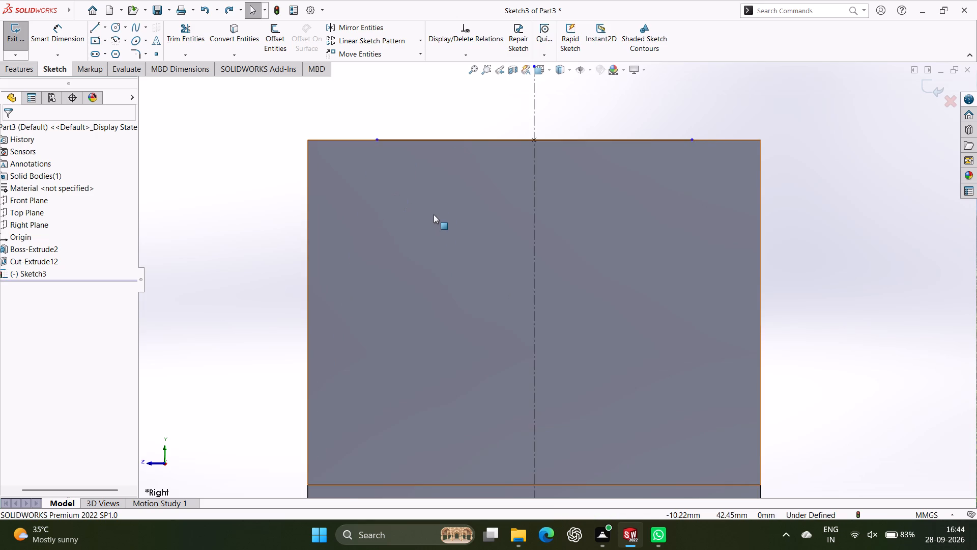
# Draw a slanted line about 35.69 mm long from the +Z end of the step ledge to the near end of the top line.
pyautogui.scroll(-1, 434, 214)
pyautogui.click(97, 21)
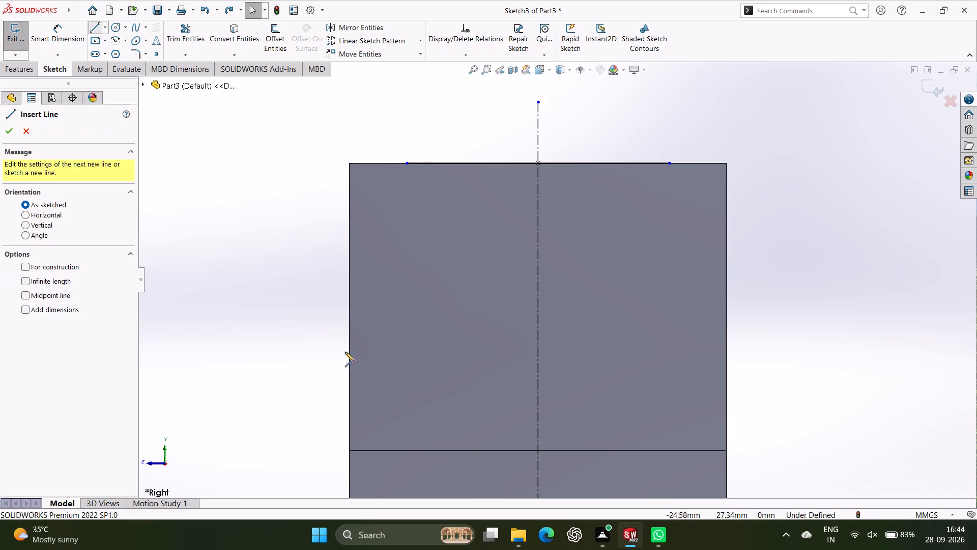
pyautogui.click(348, 449)
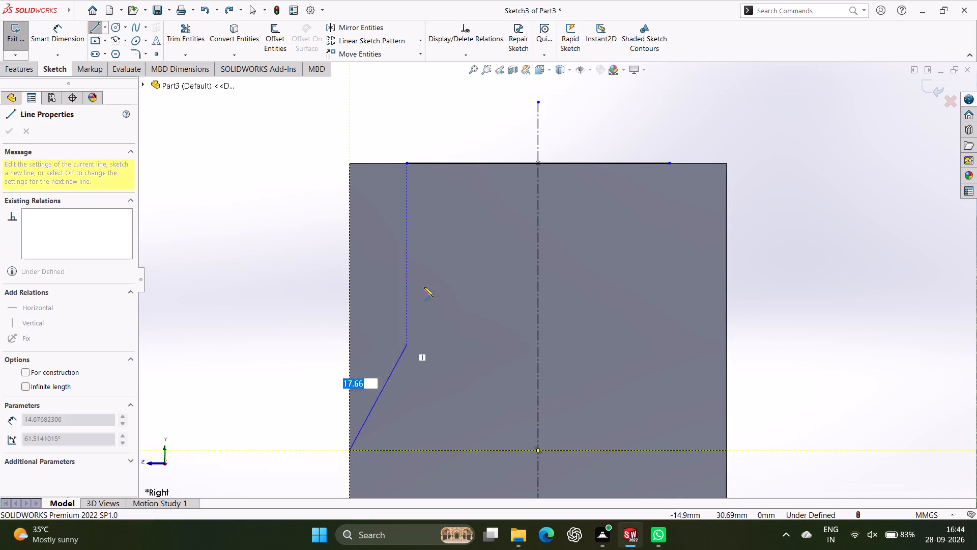
pyautogui.click(408, 164)
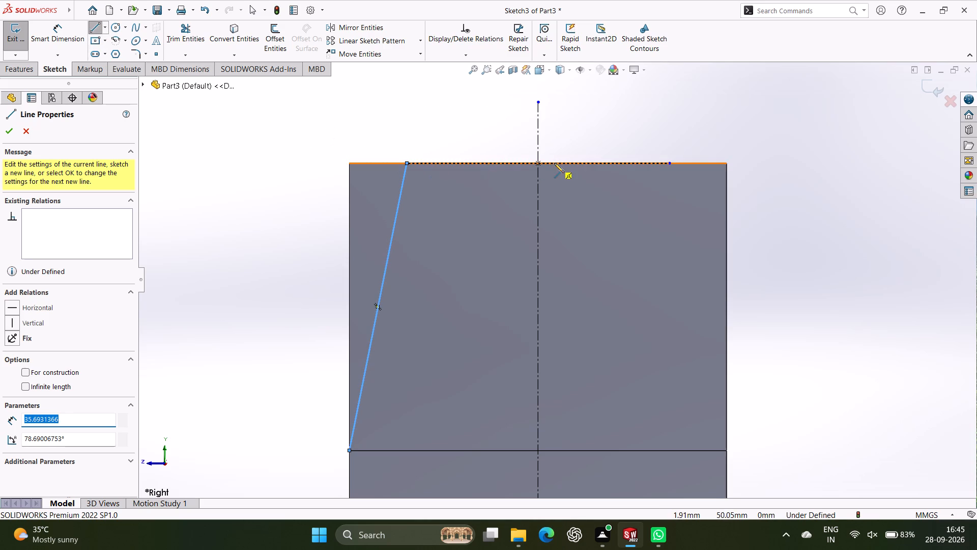
pyautogui.click(535, 160)
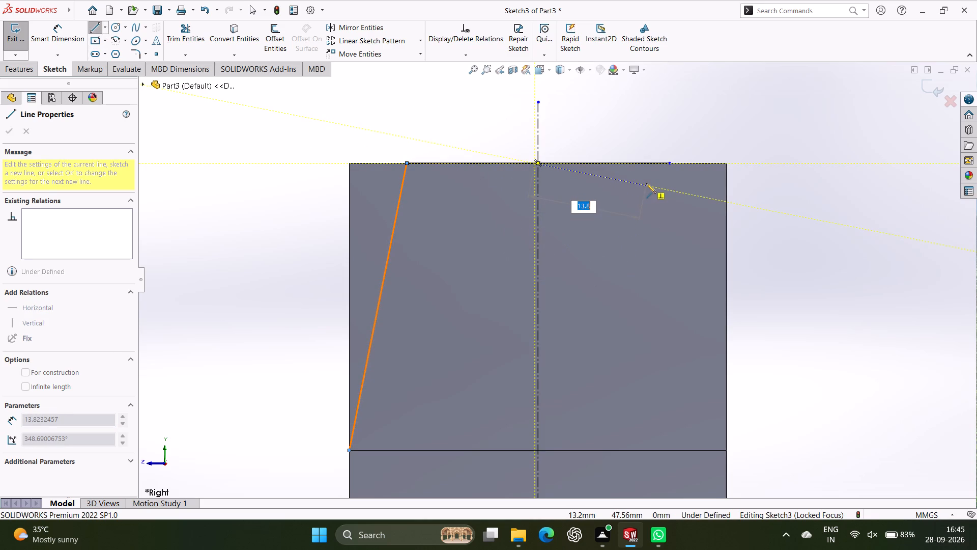
pyautogui.press('Escape')
pyautogui.scroll(-2, 597, 221)
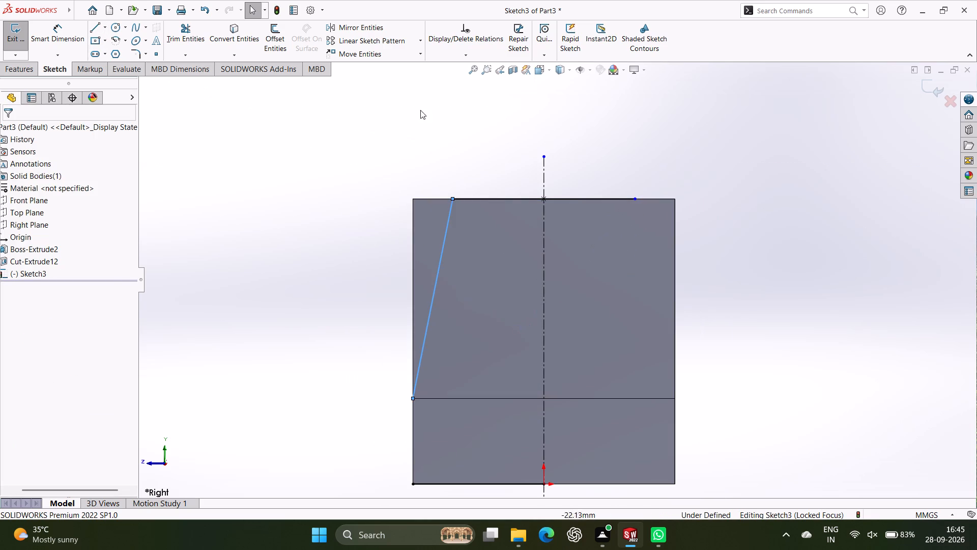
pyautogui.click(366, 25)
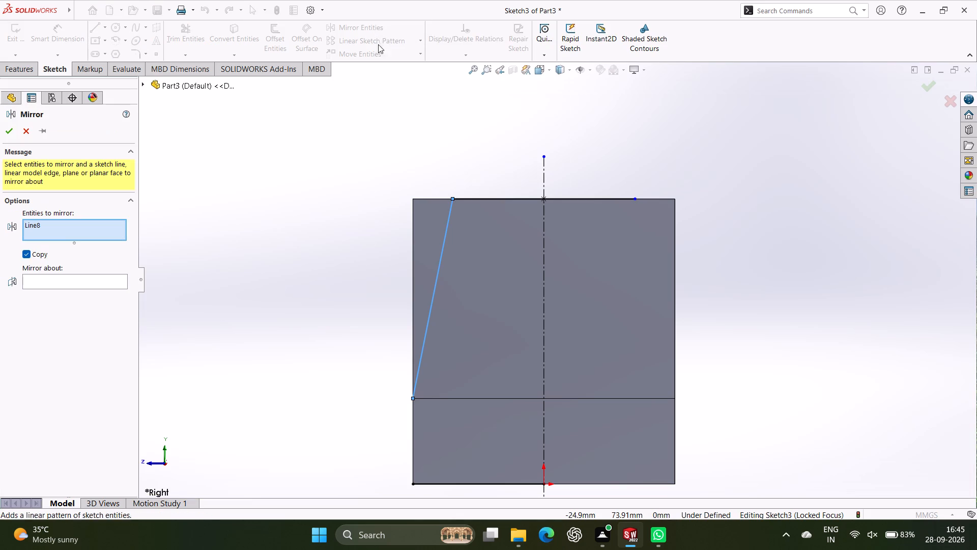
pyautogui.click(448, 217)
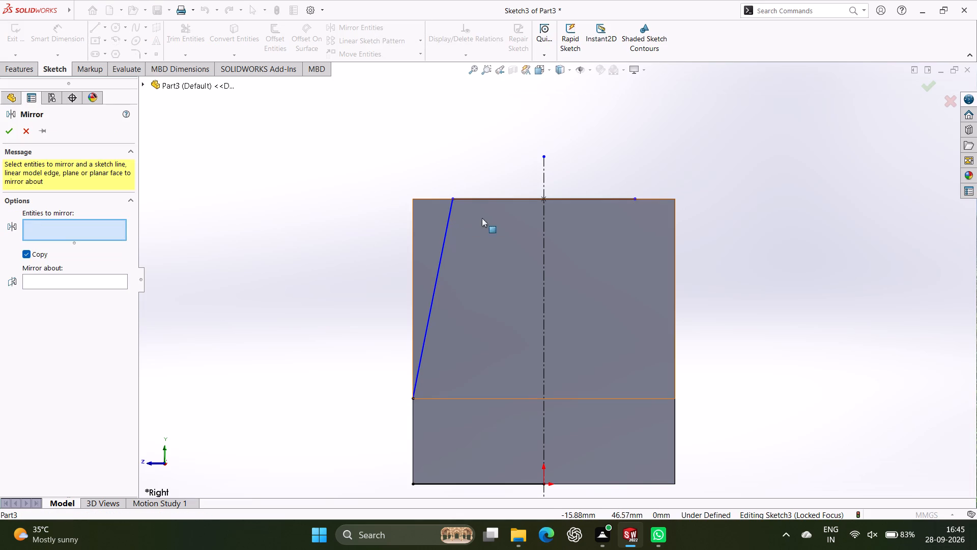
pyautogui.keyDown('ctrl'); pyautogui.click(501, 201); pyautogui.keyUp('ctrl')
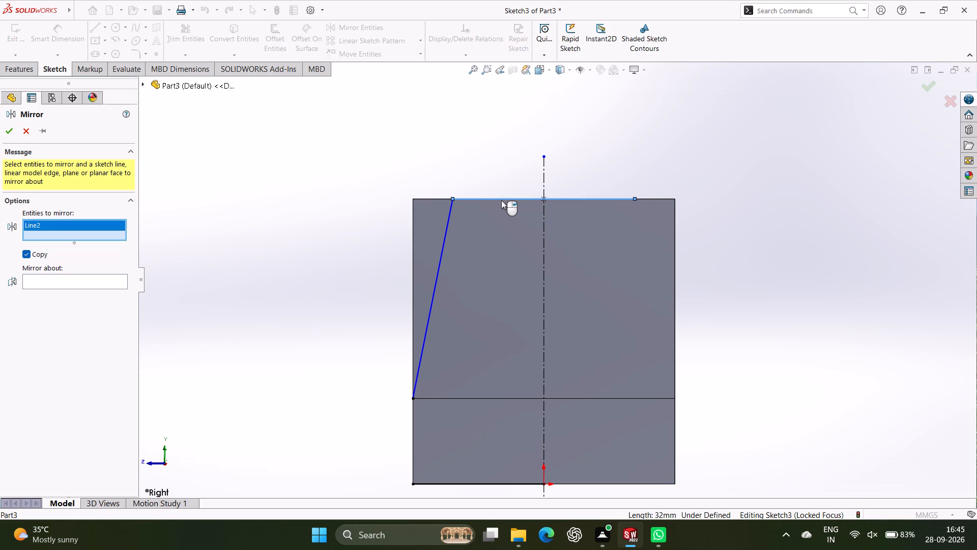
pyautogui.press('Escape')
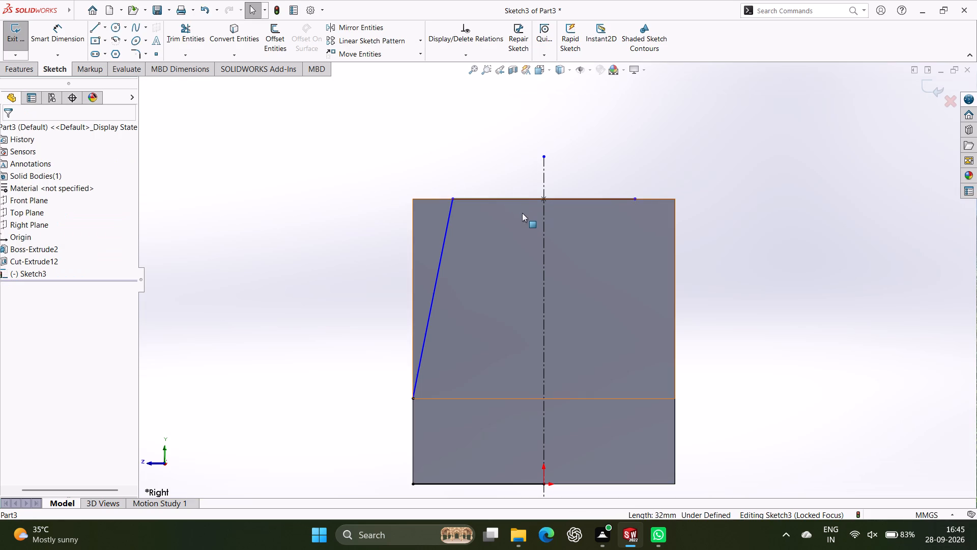
# Delete the horizontal line along the top of the profile sketch.
pyautogui.click(528, 197)
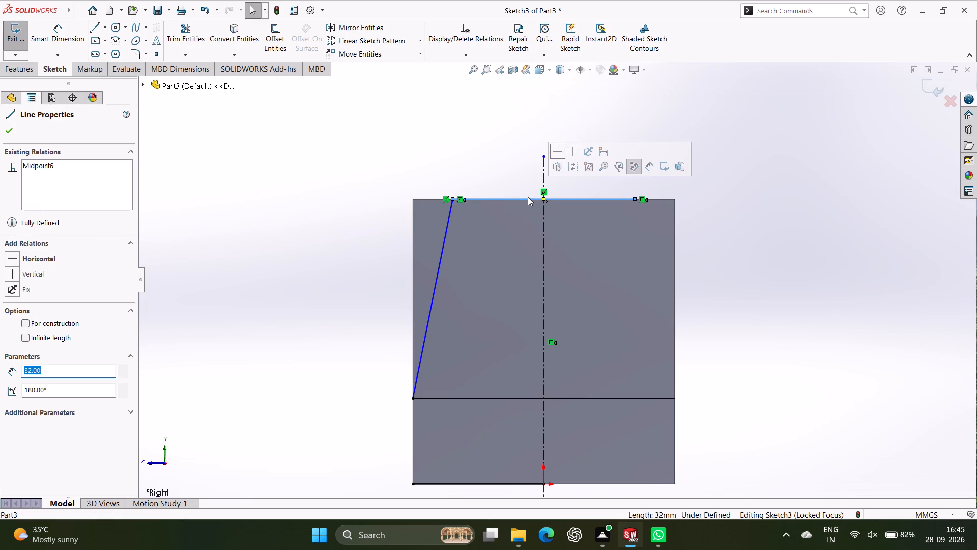
pyautogui.press('Delete')
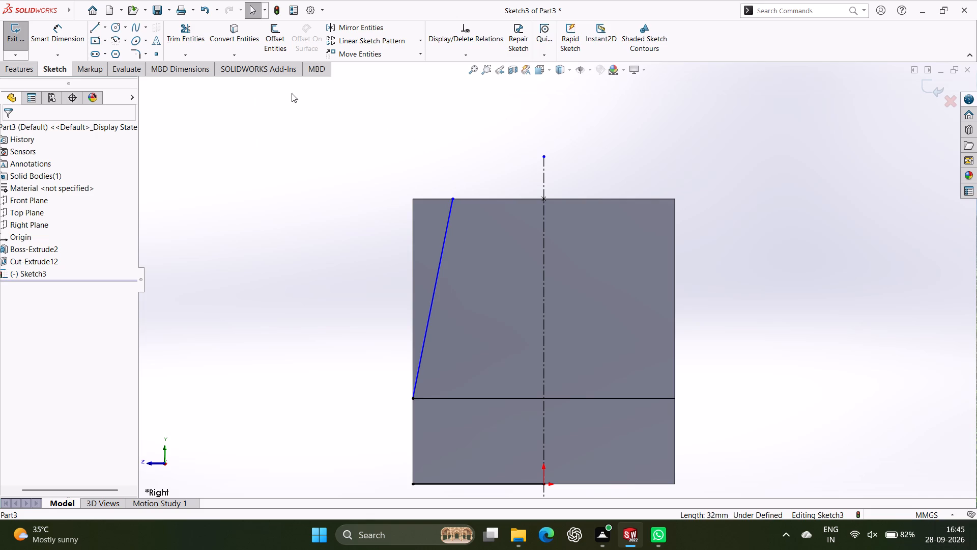
# Draw a 16 mm horizontal line from the slanted line's upper end to the vertical centerline along the top edge.
pyautogui.click(100, 22)
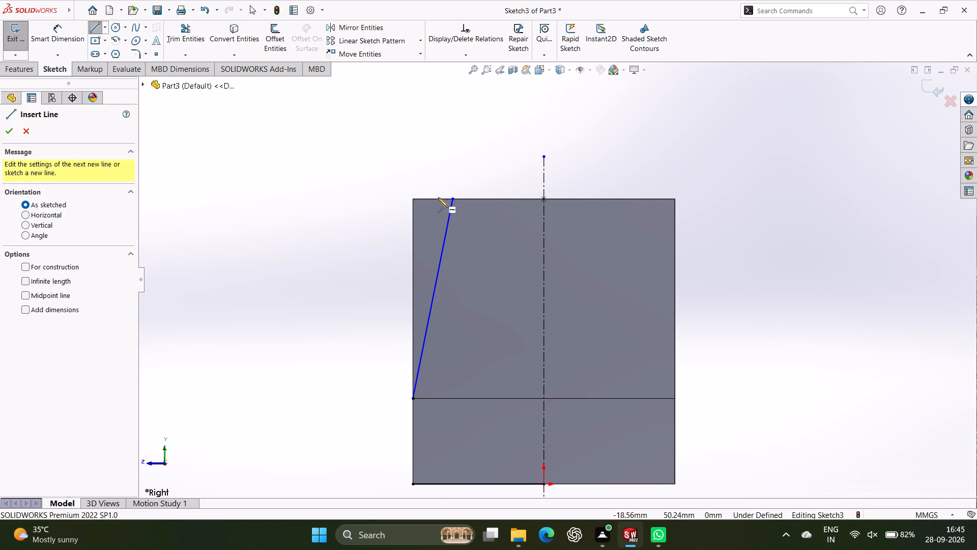
pyautogui.click(451, 198)
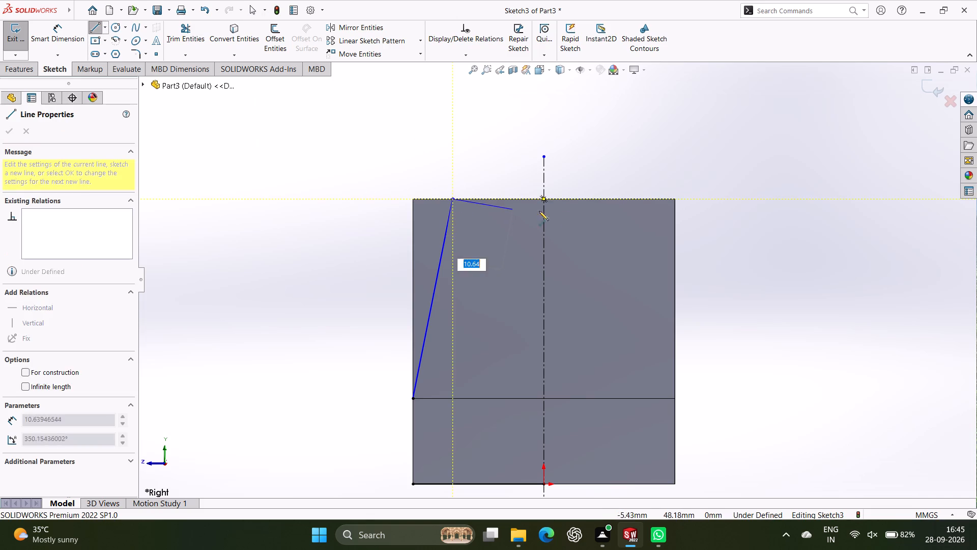
pyautogui.click(544, 200)
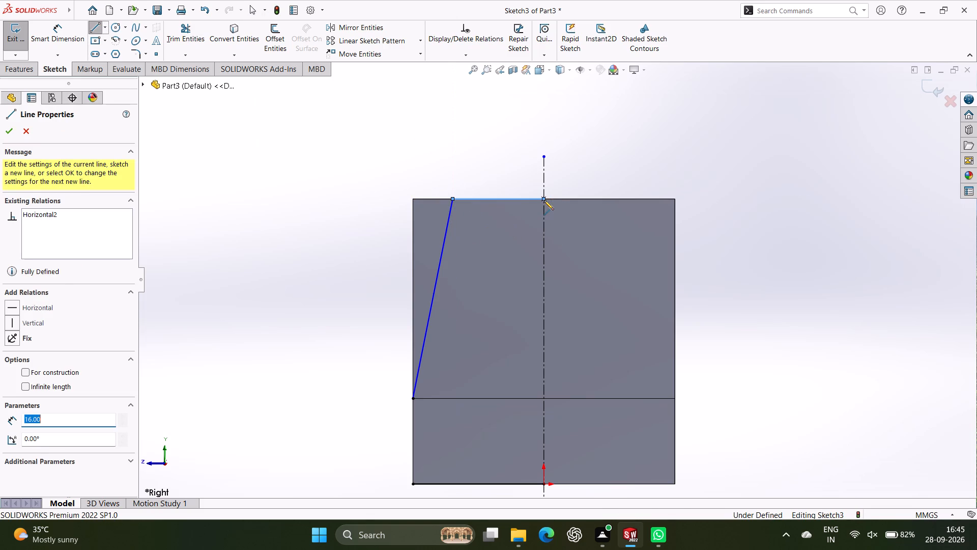
pyautogui.press('Escape')
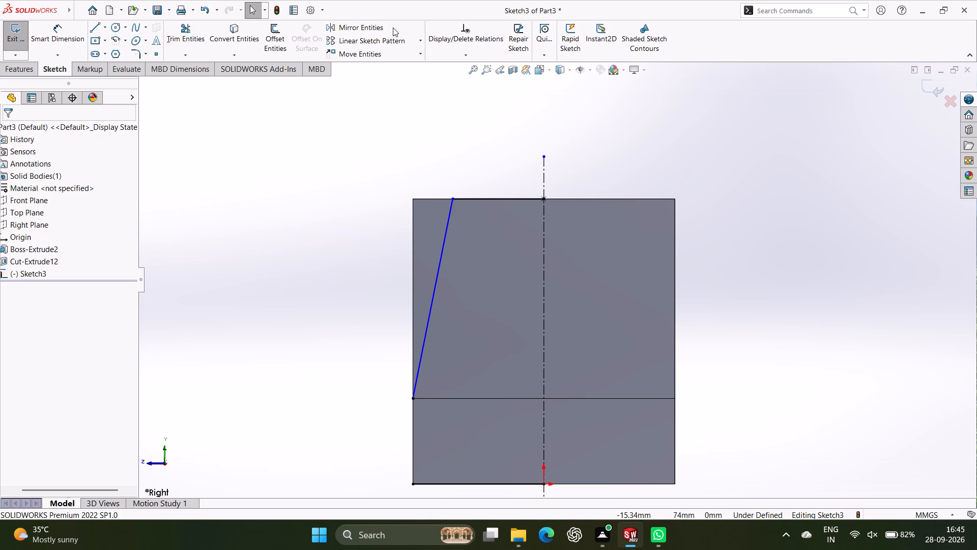
# Mirror the slanted line and the half-width top line about the vertical centerline.
pyautogui.click(376, 25)
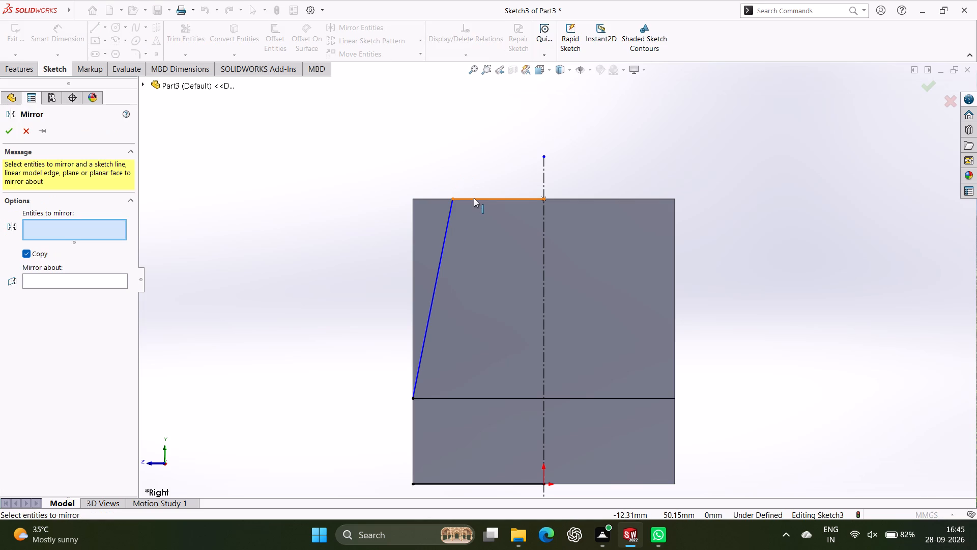
pyautogui.click(474, 198)
pyautogui.keyDown('ctrl'); pyautogui.click(449, 213); pyautogui.keyUp('ctrl')
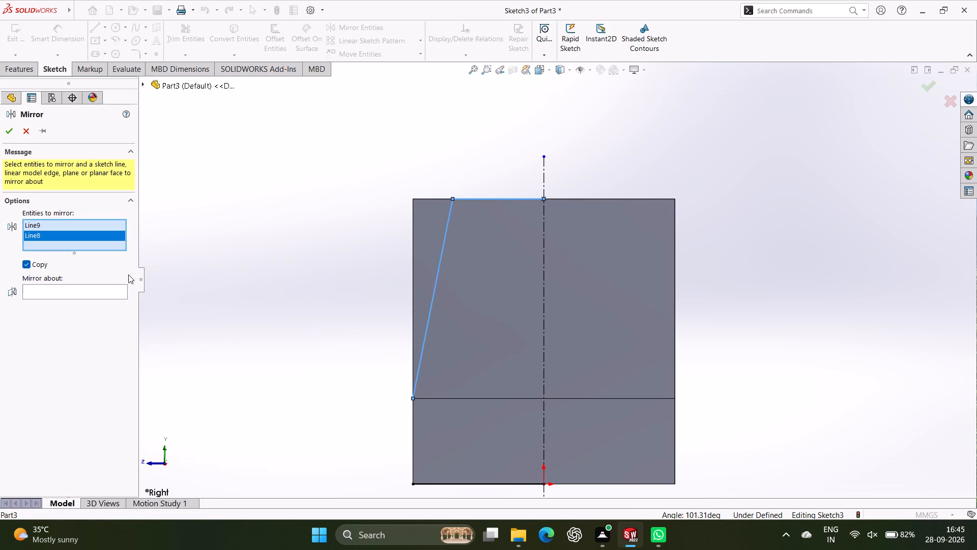
pyautogui.click(115, 289)
pyautogui.click(546, 165)
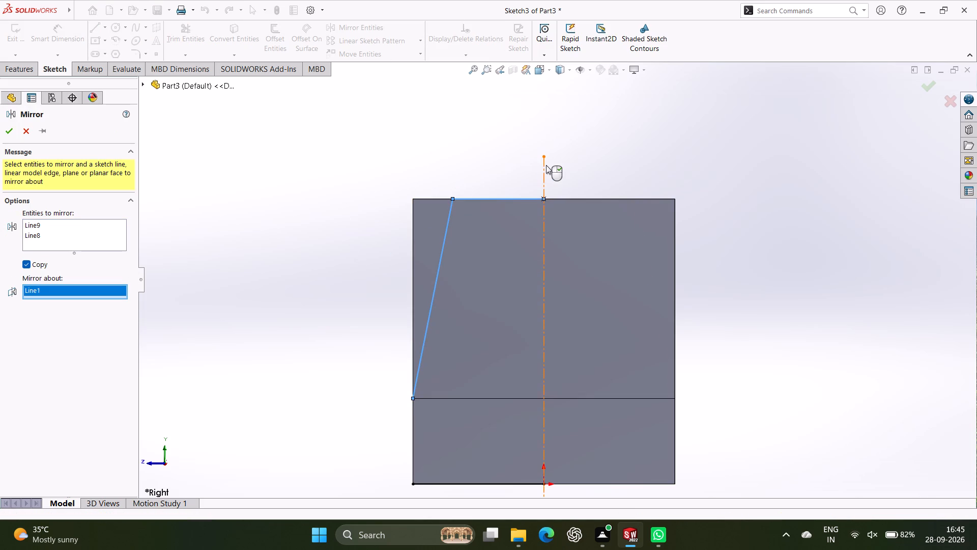
pyautogui.click(10, 132)
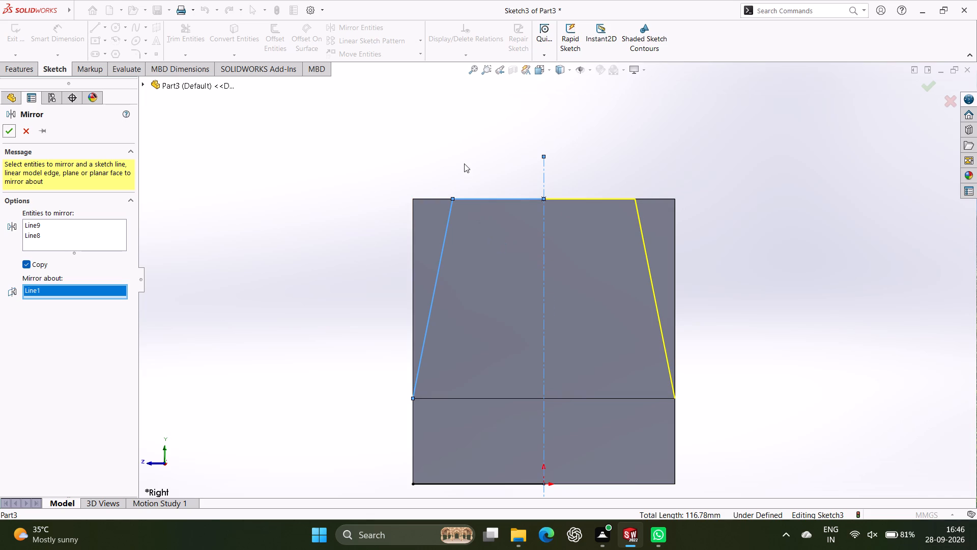
pyautogui.click(12, 130)
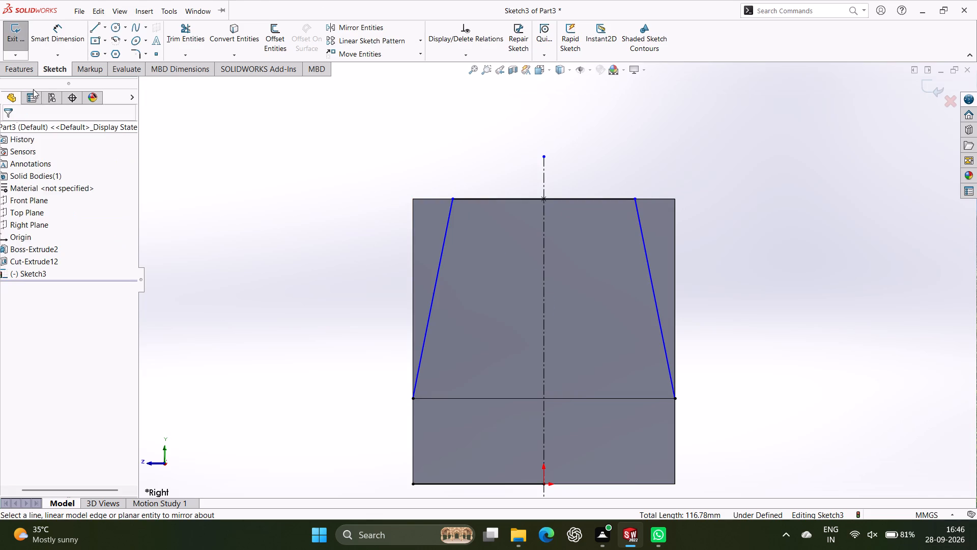
# Dimension the full top line at 32 mm and exit the sketch.
pyautogui.click(55, 41)
pyautogui.click(505, 198)
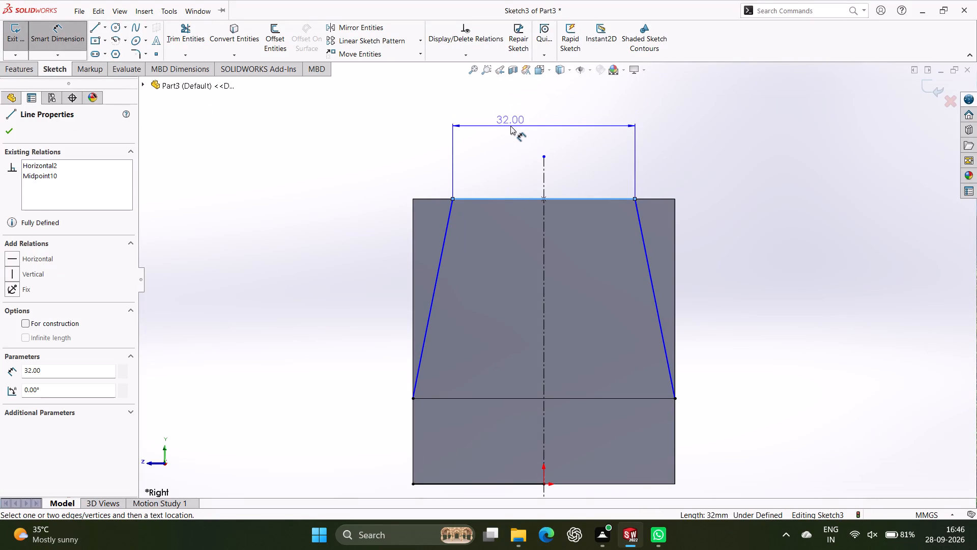
pyautogui.click(510, 126)
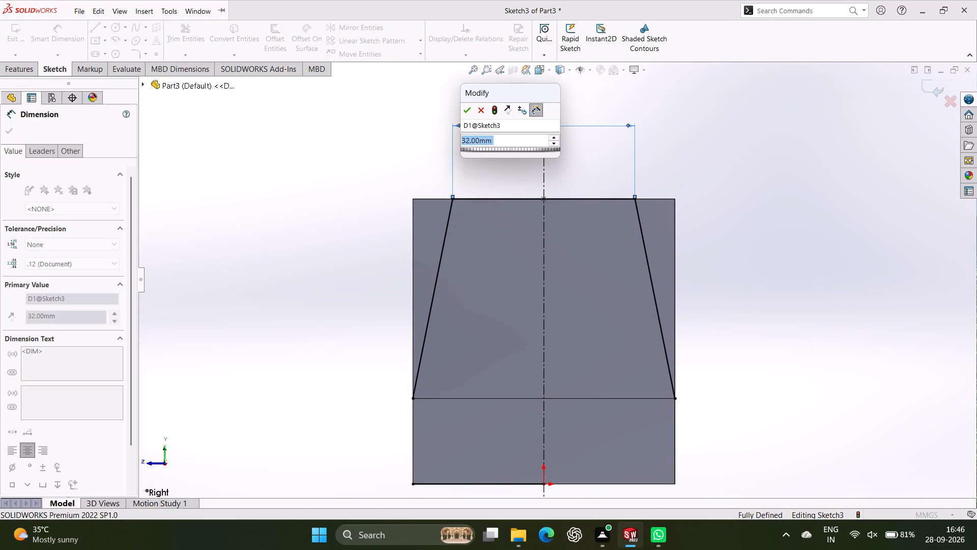
pyautogui.write('32')
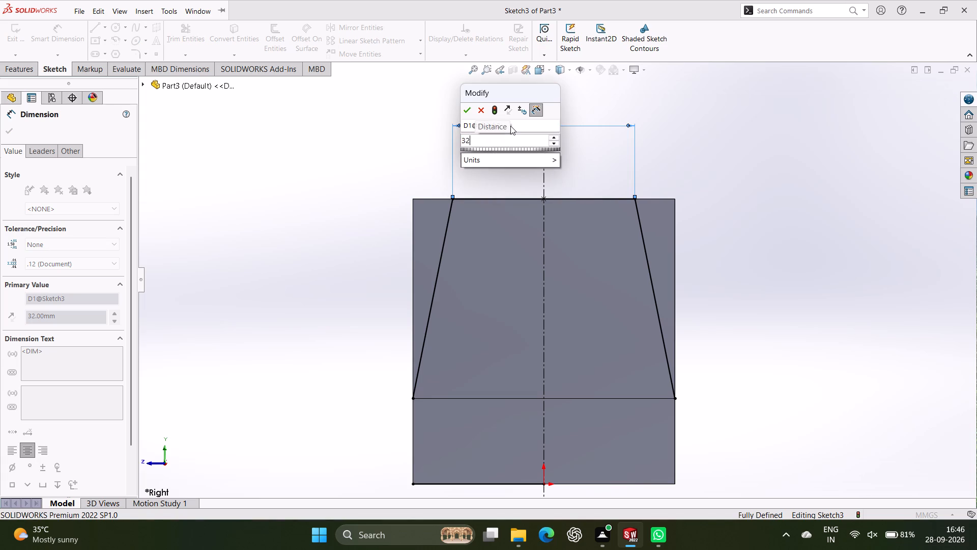
pyautogui.press('Return')
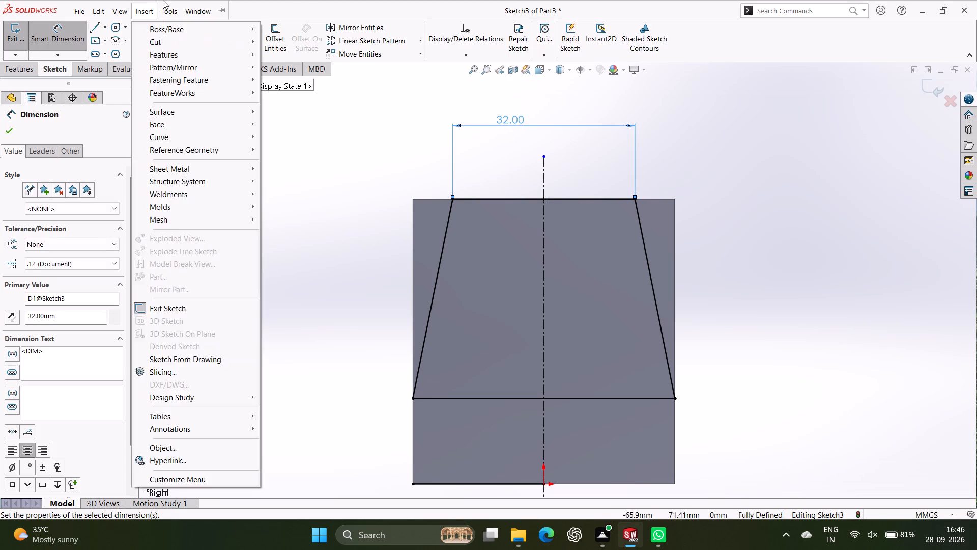
pyautogui.click(430, 199)
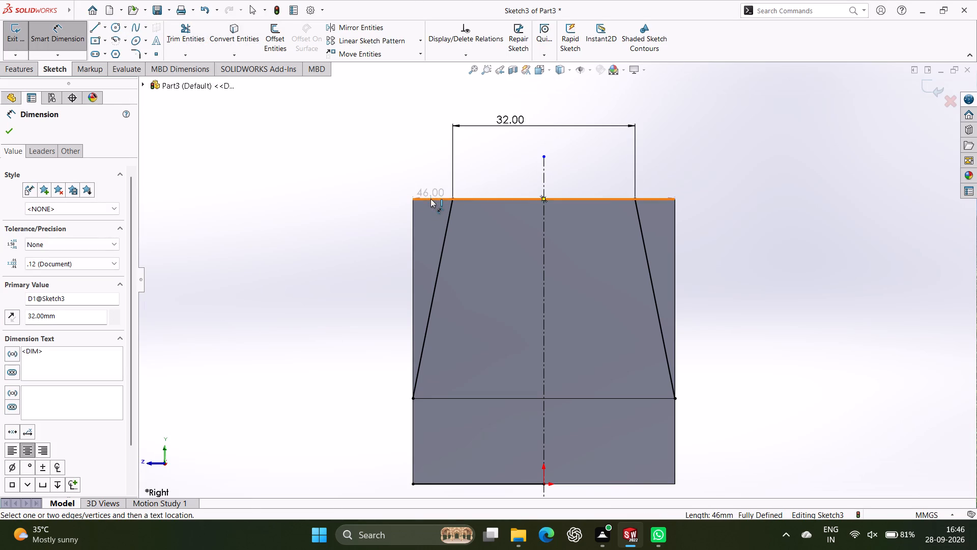
pyautogui.press('Escape')
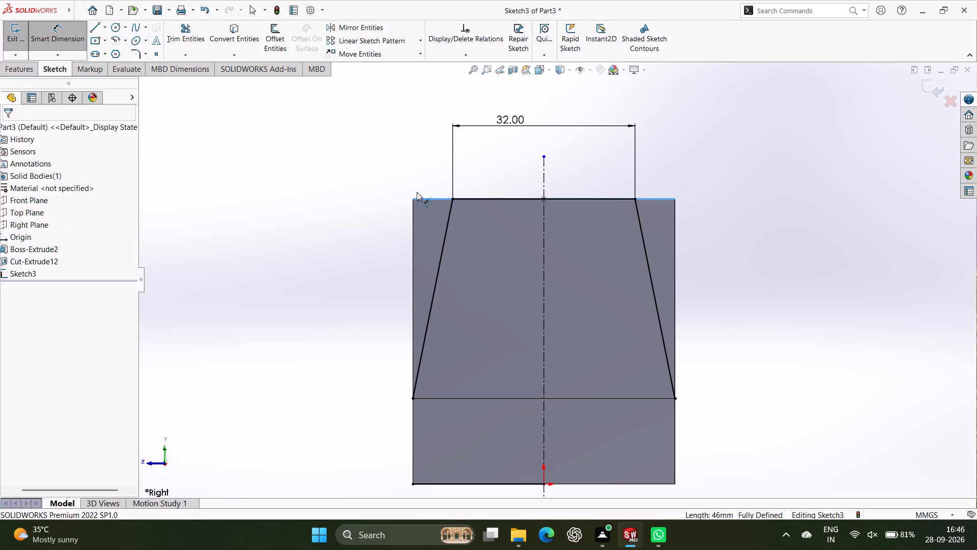
pyautogui.click(412, 197)
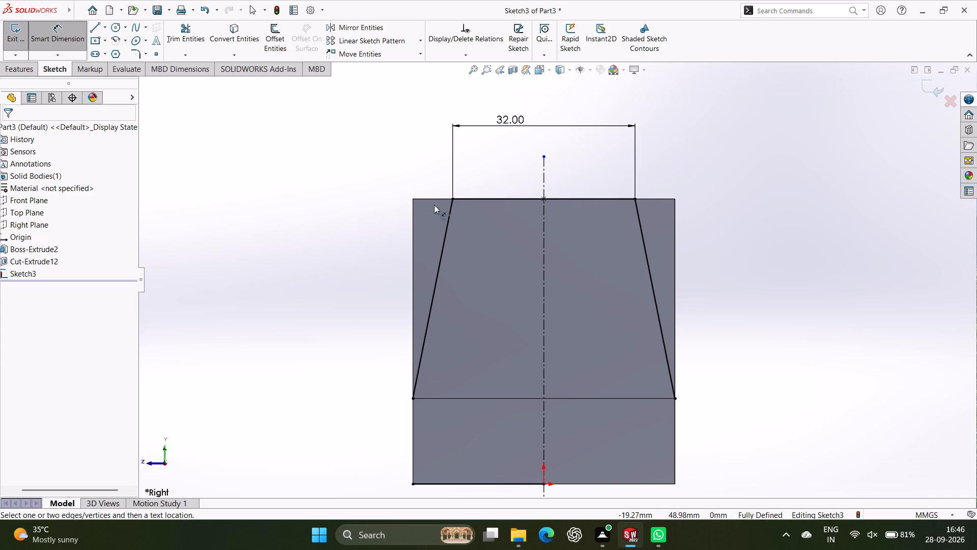
pyautogui.click(23, 36)
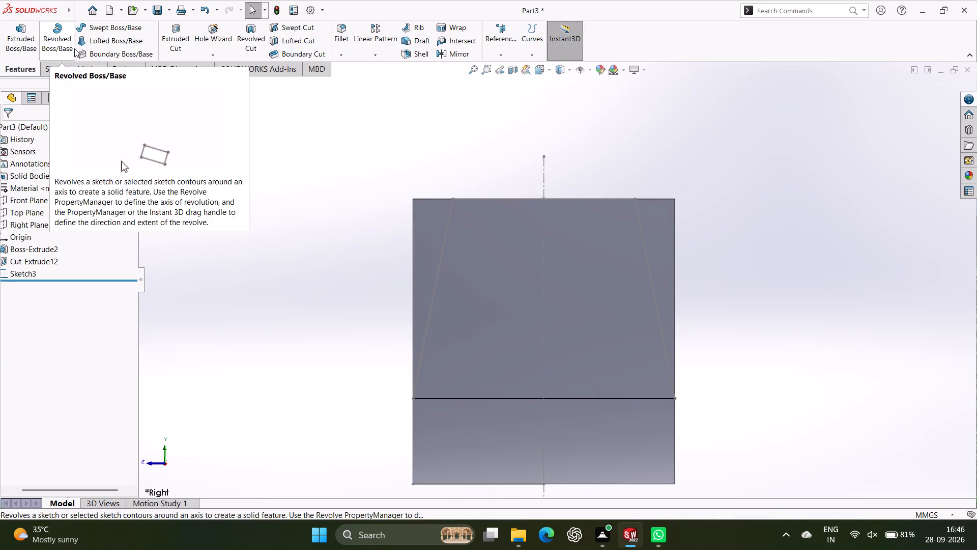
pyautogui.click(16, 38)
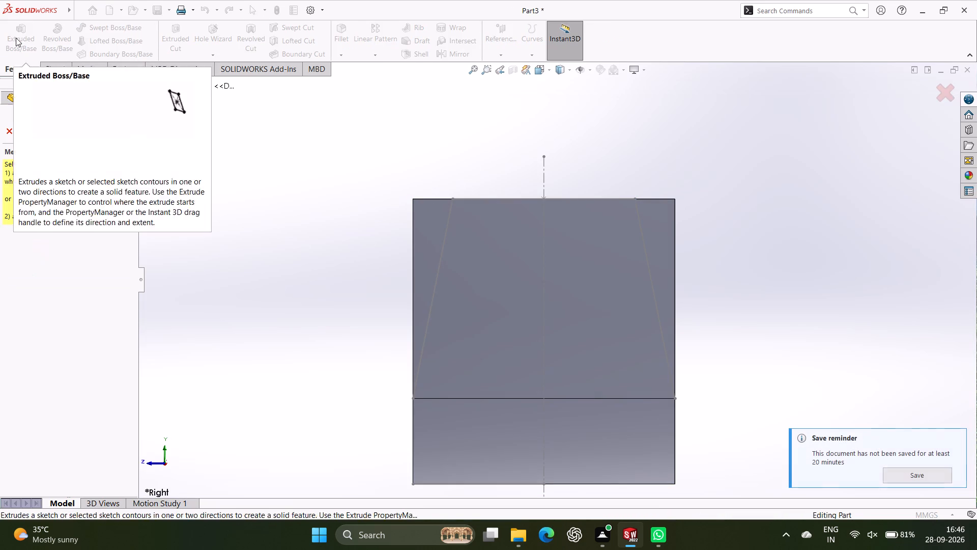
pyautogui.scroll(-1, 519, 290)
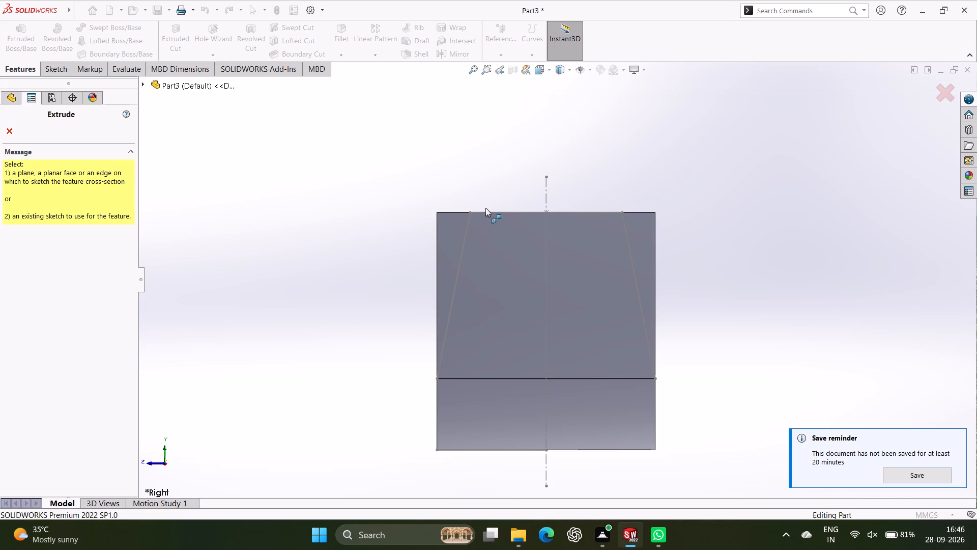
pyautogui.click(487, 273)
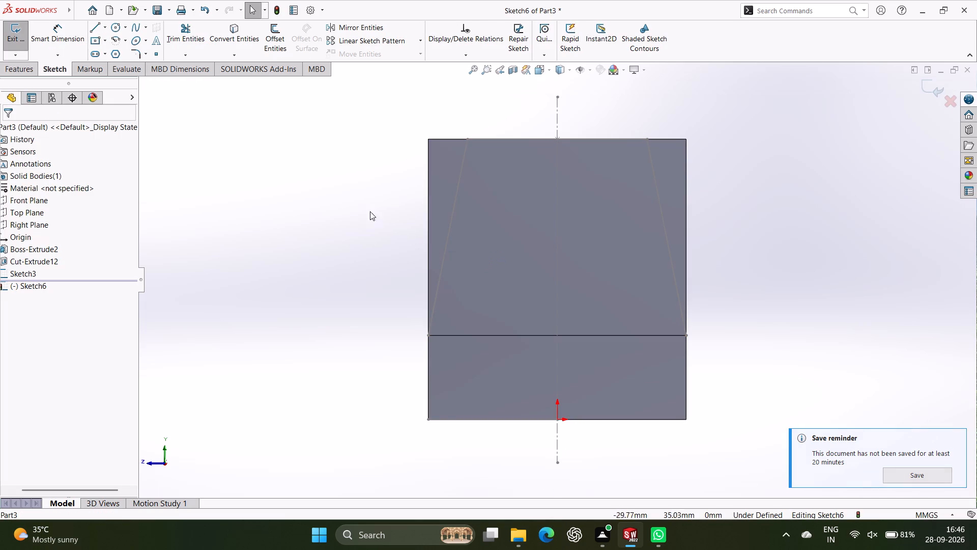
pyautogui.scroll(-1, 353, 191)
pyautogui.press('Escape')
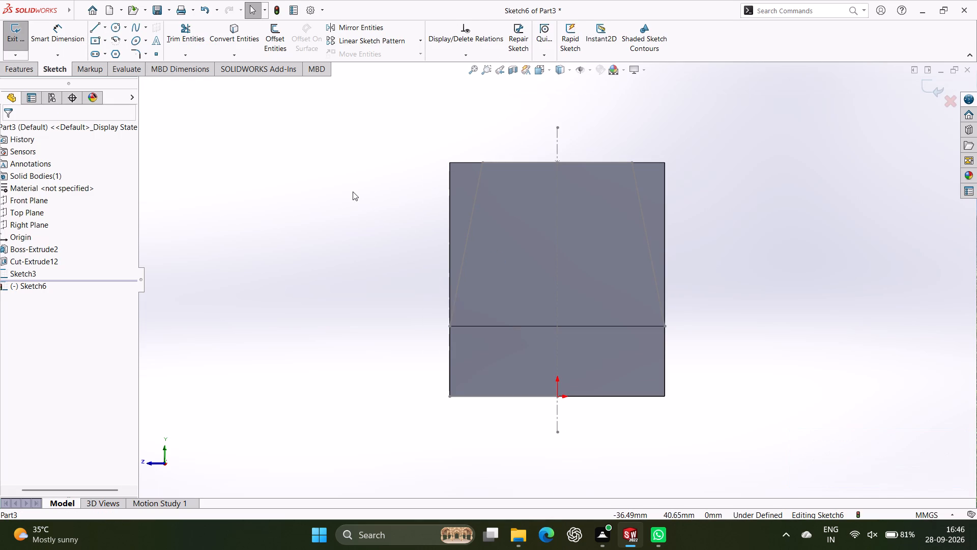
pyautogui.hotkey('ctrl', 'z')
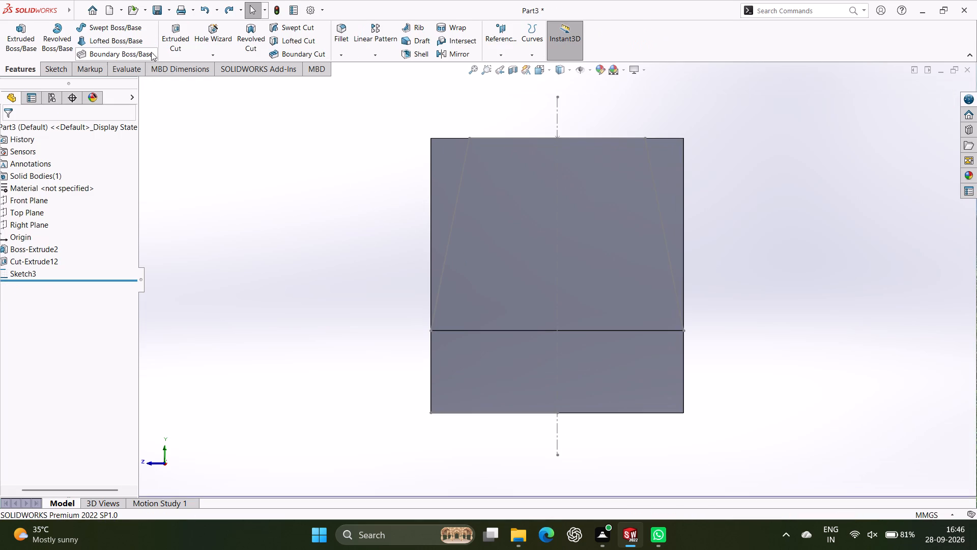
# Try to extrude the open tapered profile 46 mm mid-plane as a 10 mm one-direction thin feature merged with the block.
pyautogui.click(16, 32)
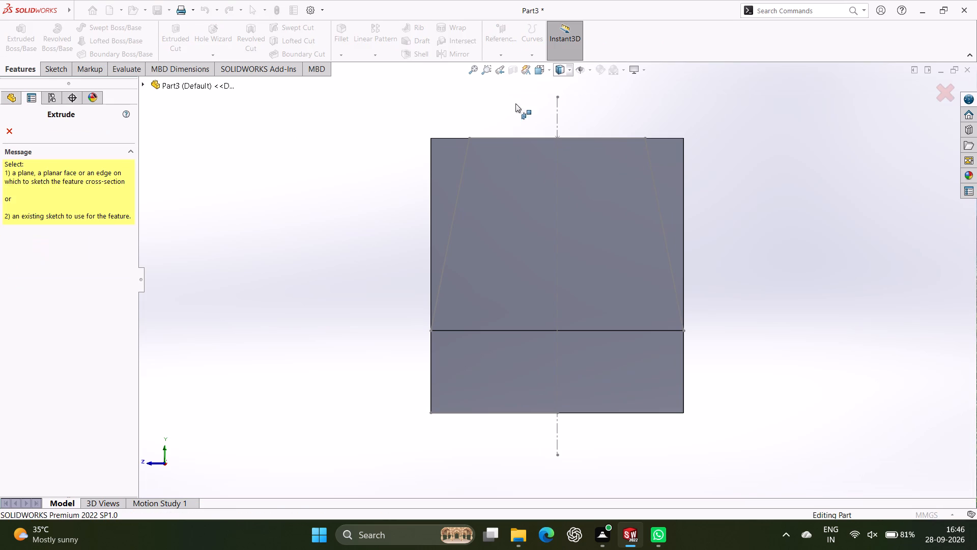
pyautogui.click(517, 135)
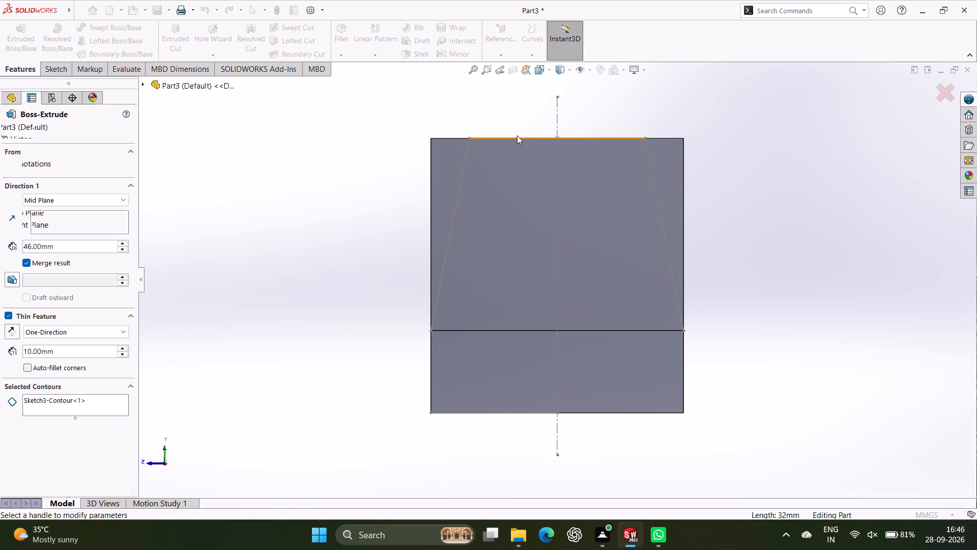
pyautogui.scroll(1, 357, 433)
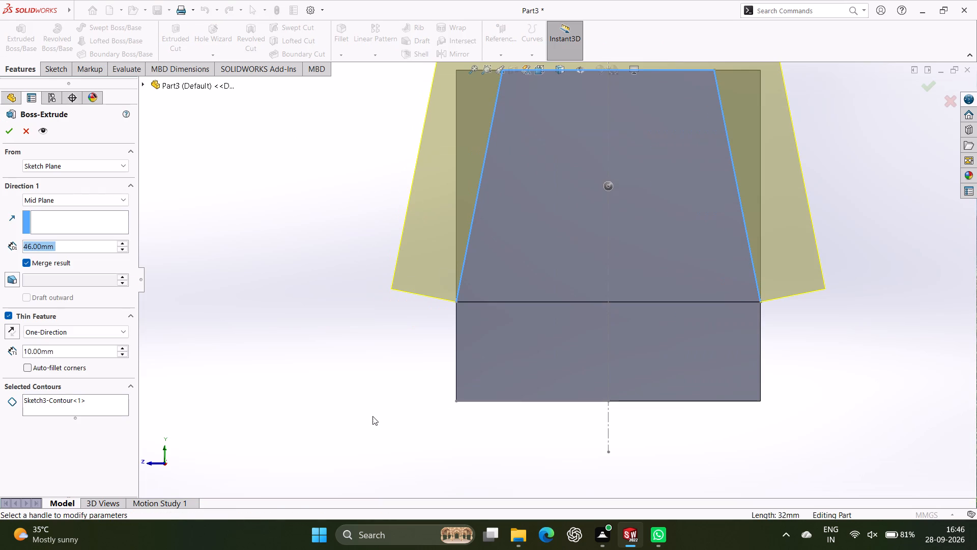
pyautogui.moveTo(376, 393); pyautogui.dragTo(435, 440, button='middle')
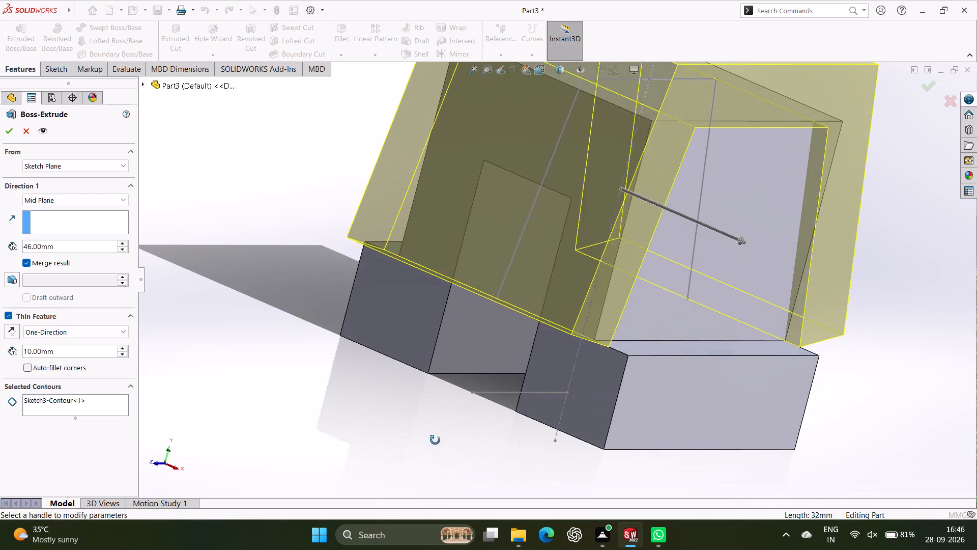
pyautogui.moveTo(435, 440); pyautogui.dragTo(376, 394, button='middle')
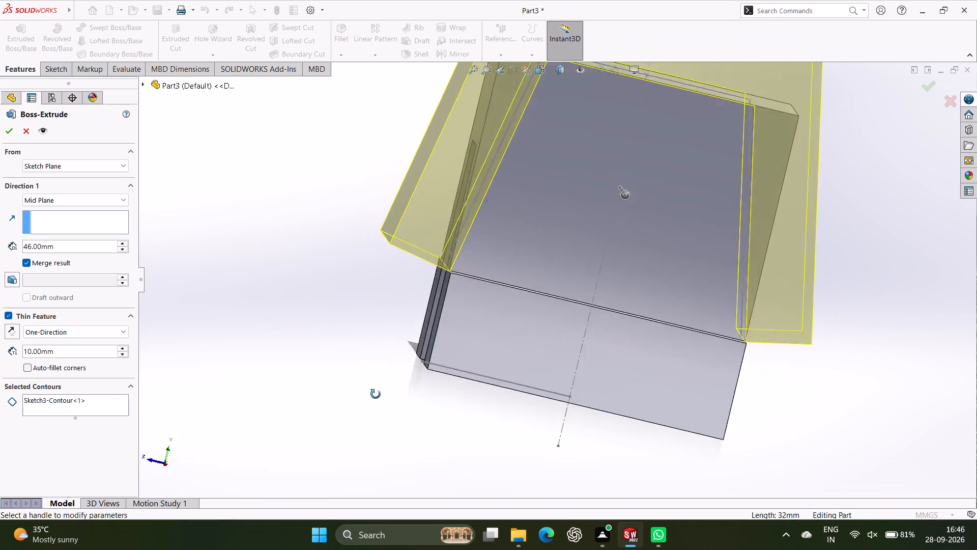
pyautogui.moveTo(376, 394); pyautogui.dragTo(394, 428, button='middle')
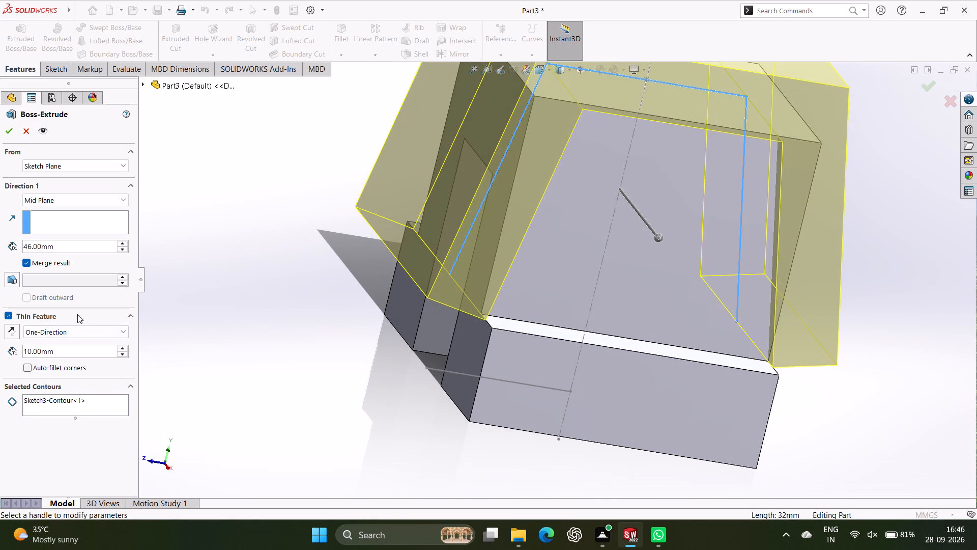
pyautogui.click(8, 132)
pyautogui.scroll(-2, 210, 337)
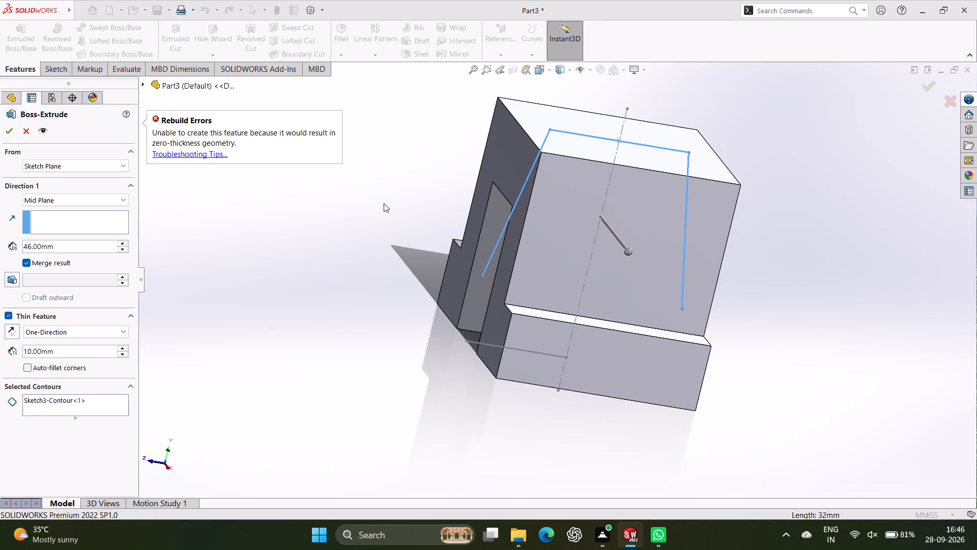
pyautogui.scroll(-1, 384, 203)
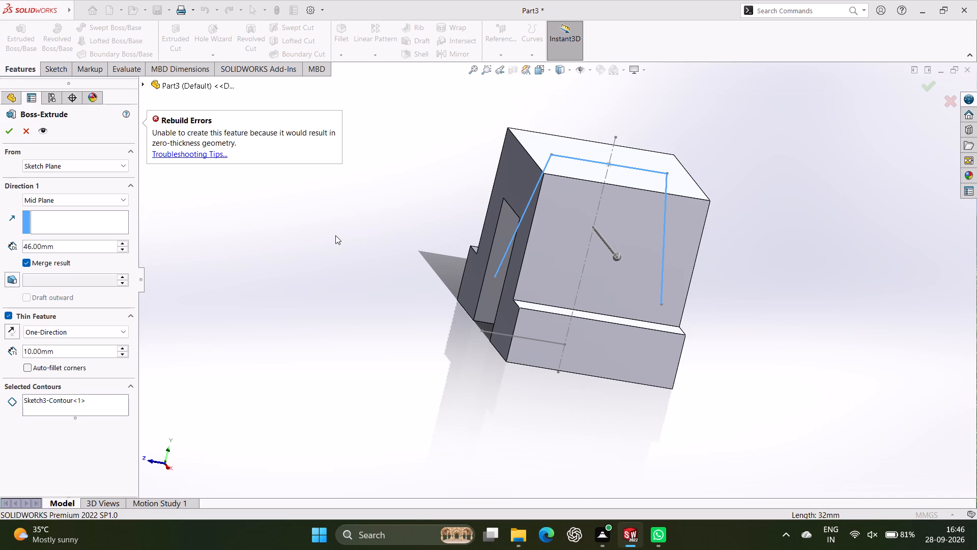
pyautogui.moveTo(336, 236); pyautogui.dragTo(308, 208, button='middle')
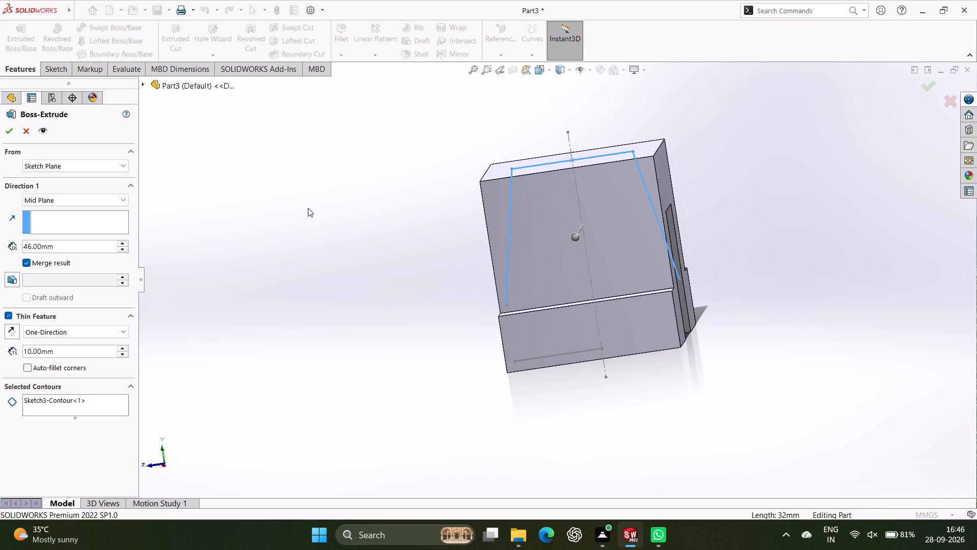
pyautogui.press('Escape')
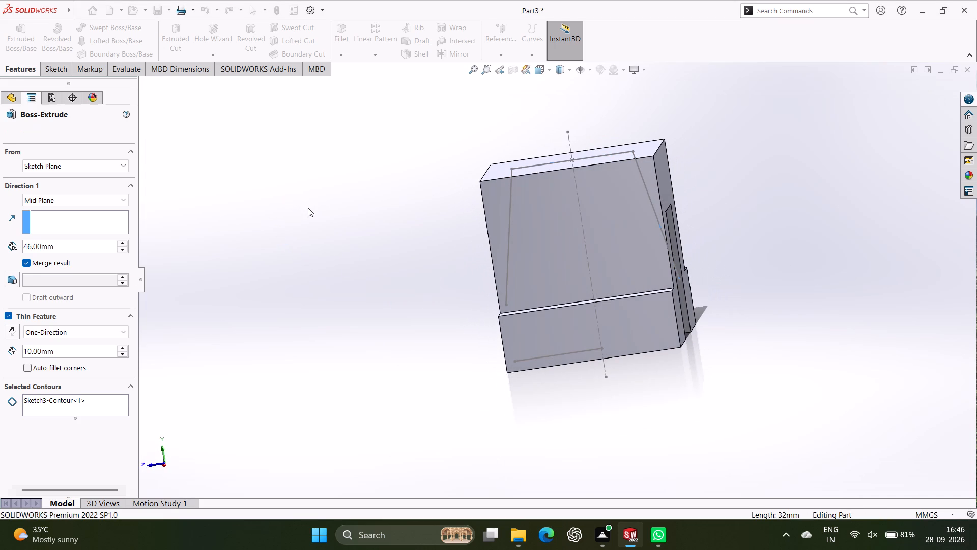
# Reopen the profile sketch, close it with a 46 mm horizontal line between the slanted lines' lower ends, and exit the sketch.
pyautogui.hotkey('ctrl', 'z')
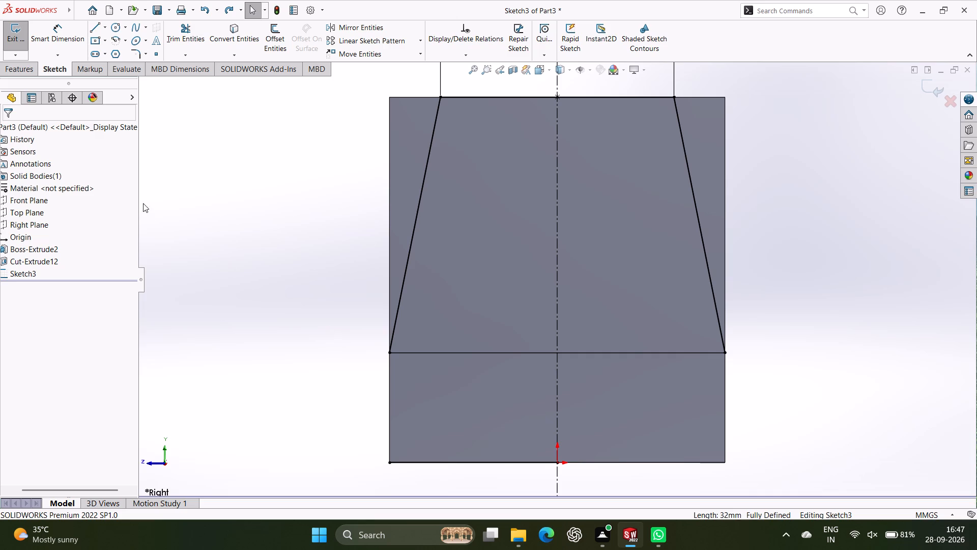
pyautogui.click(96, 32)
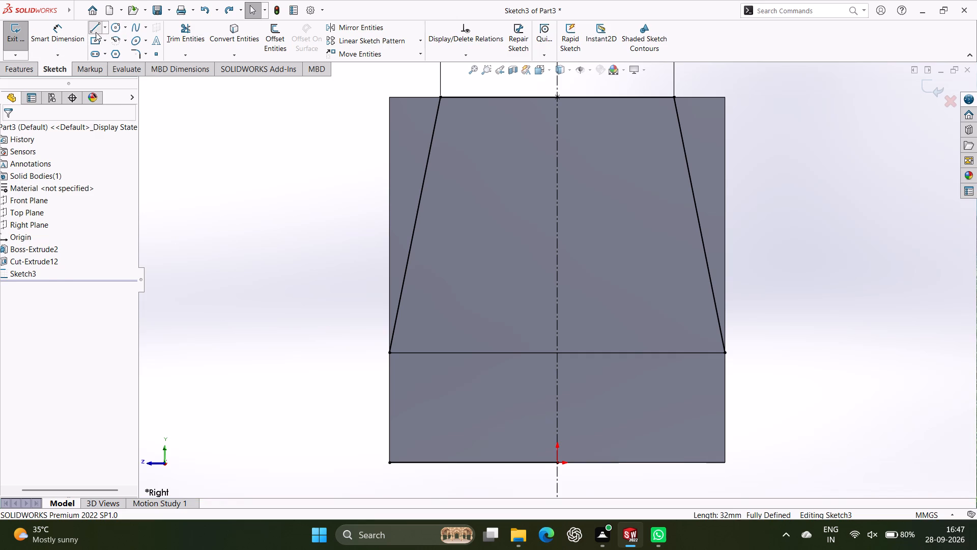
pyautogui.click(388, 355)
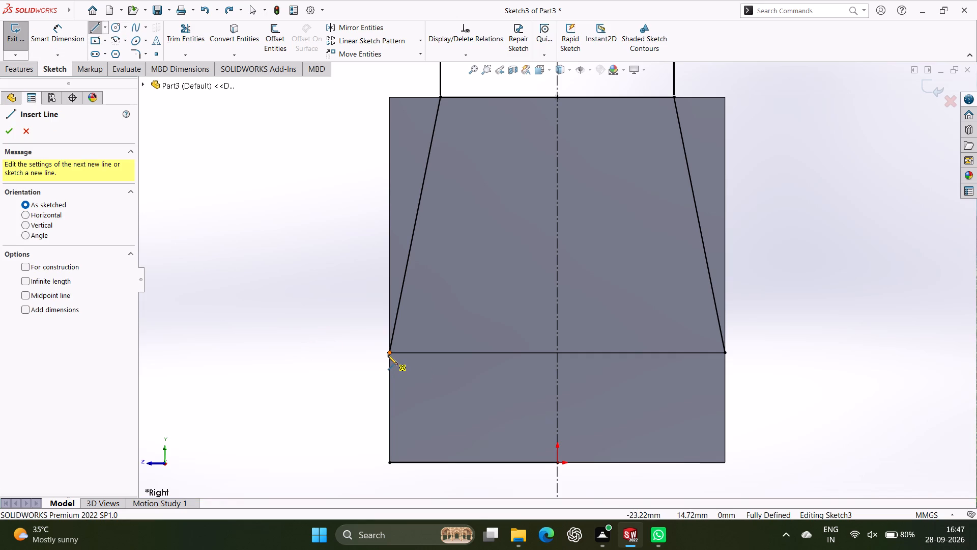
pyautogui.click(726, 354)
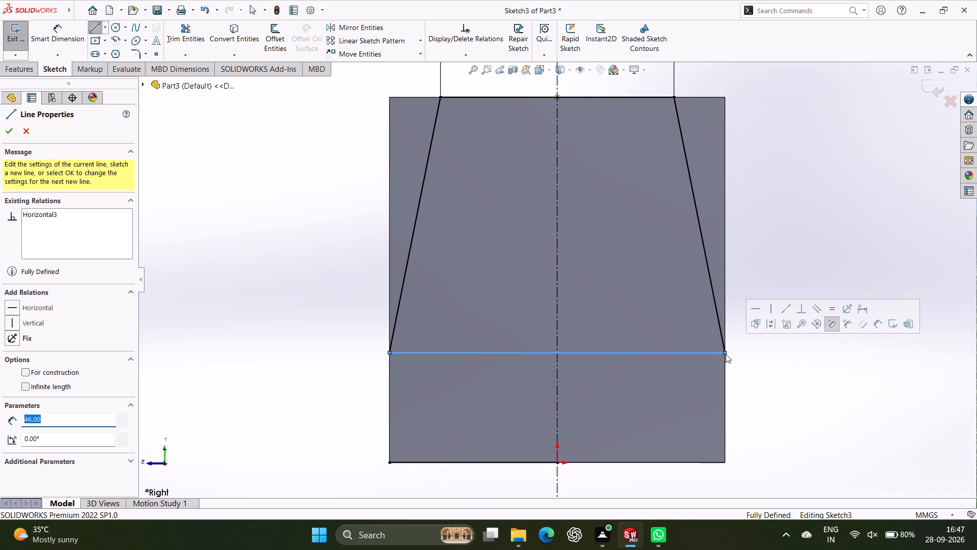
pyautogui.press('Escape')
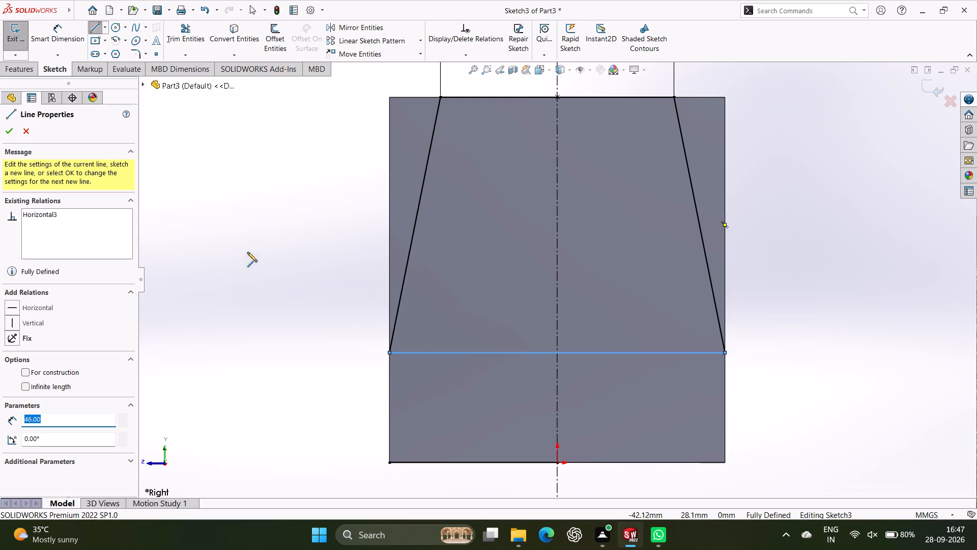
pyautogui.click(12, 131)
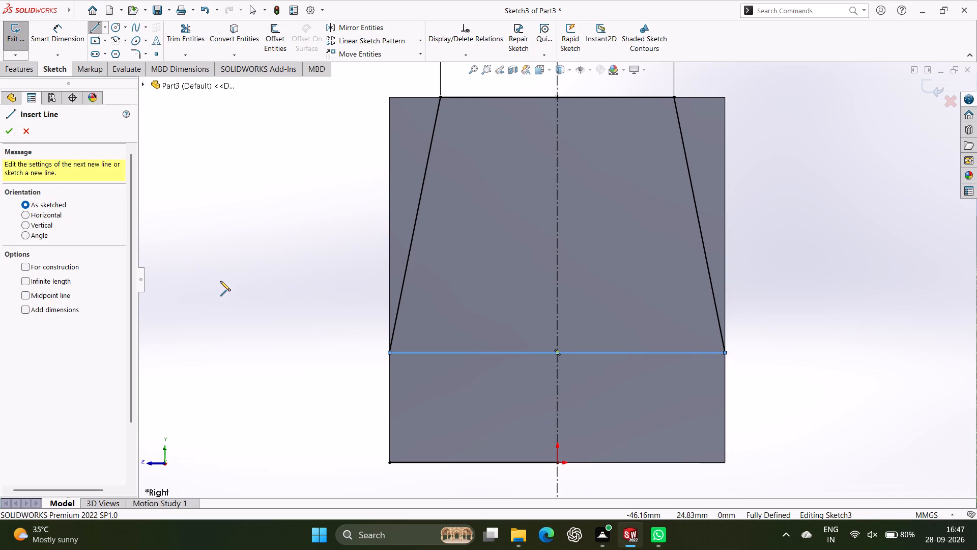
pyautogui.scroll(-1, 366, 386)
pyautogui.scroll(-2, 373, 291)
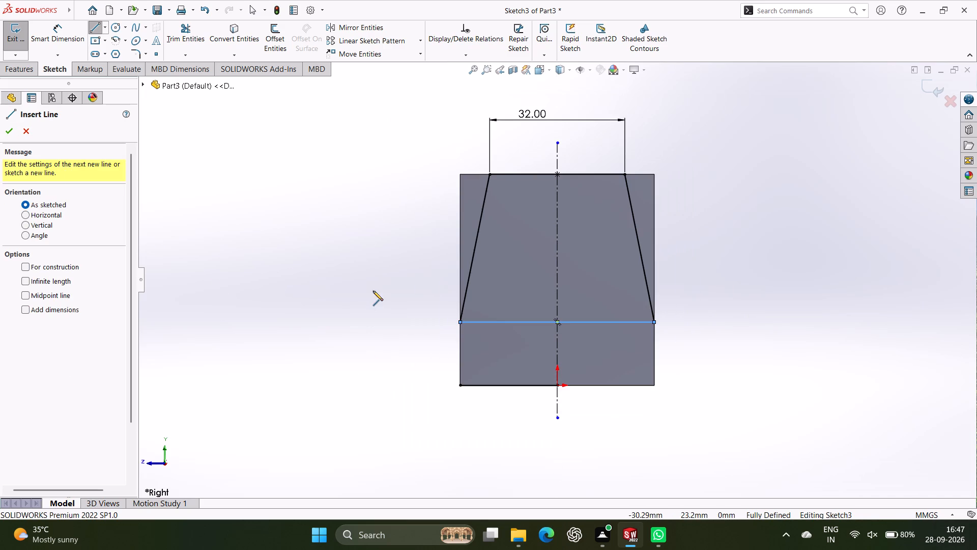
pyautogui.keyDown('ctrl'); pyautogui.moveTo(372, 227); pyautogui.dragTo(373, 259, button='middle'); pyautogui.keyUp('ctrl')
pyautogui.click(8, 37)
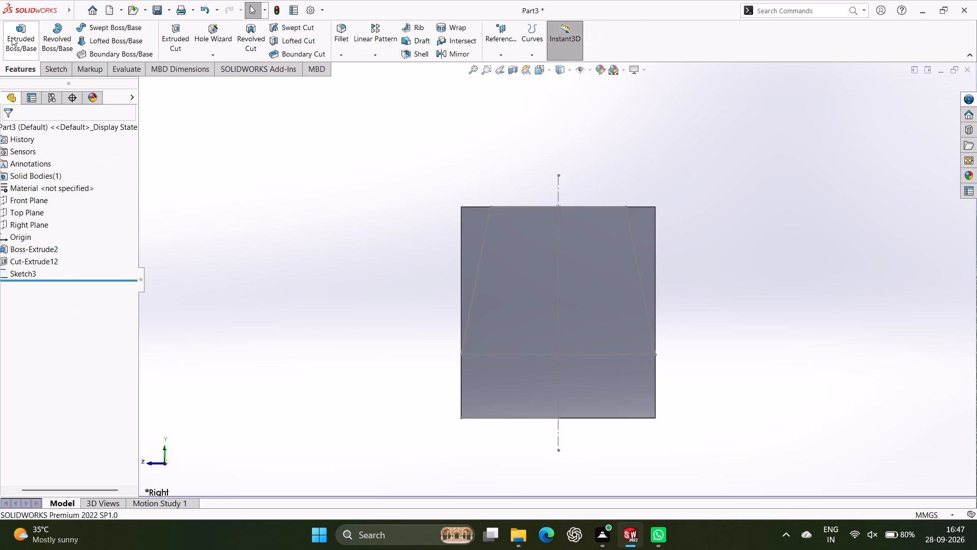
# Extrude the closed trapezoid profile 46 mm mid-plane as a solid merged with the block.
pyautogui.click(18, 40)
pyautogui.click(530, 205)
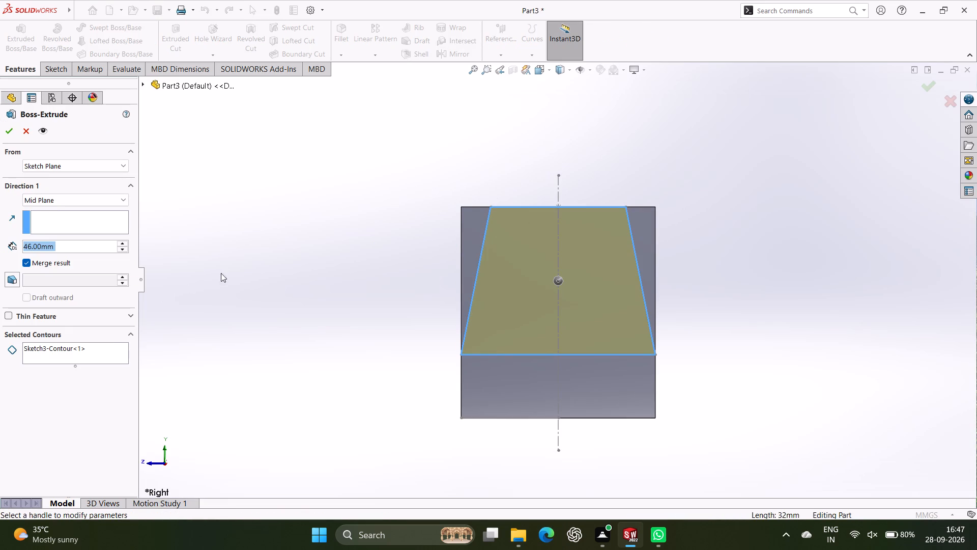
pyautogui.moveTo(300, 277); pyautogui.dragTo(359, 294, button='middle')
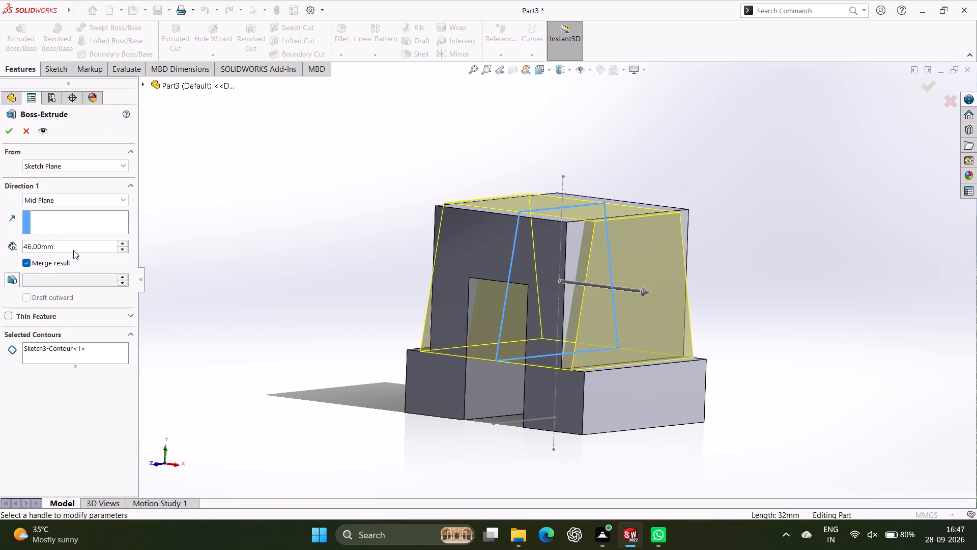
pyautogui.click(7, 130)
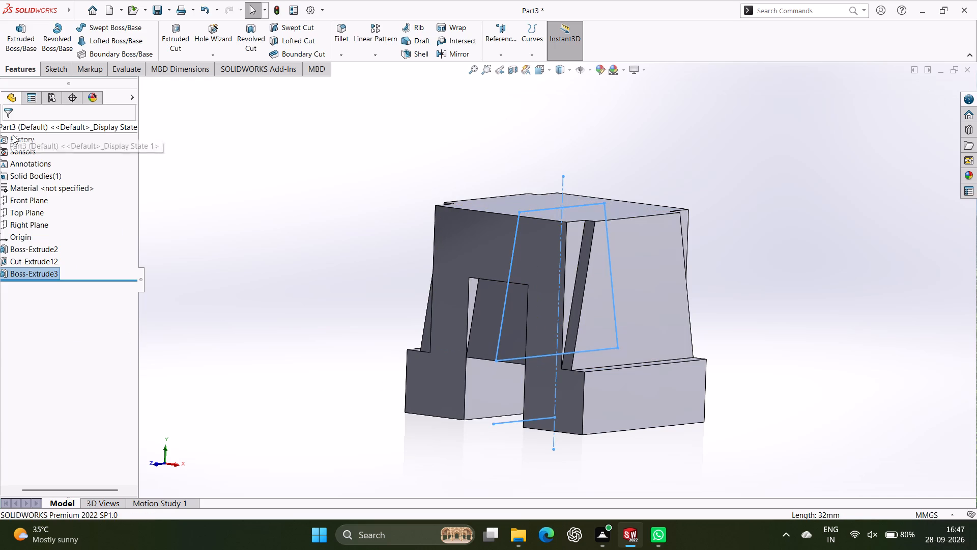
# Examine the tapered extrusion from several sides to check how it meets the stepped, slotted block.
pyautogui.moveTo(740, 322); pyautogui.dragTo(702, 317, button='middle')
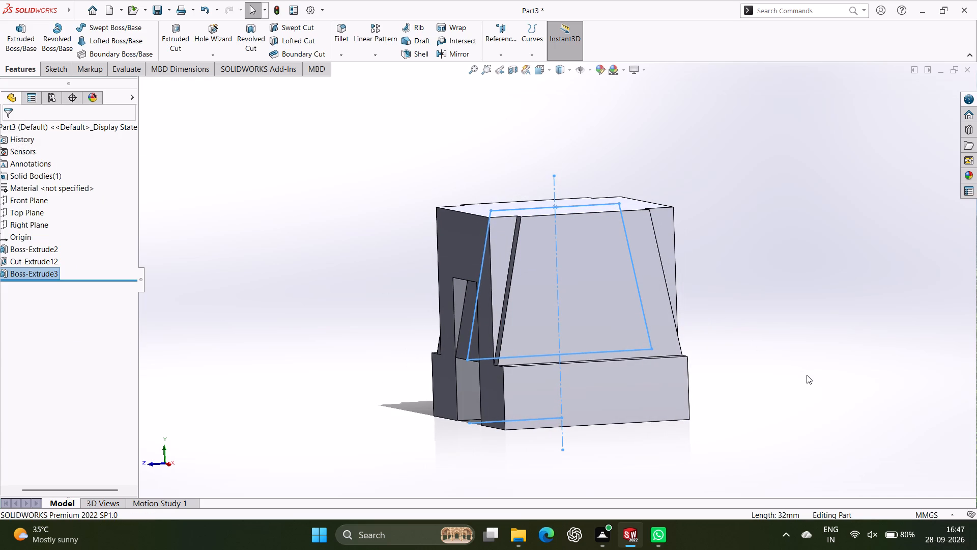
pyautogui.moveTo(752, 420); pyautogui.dragTo(696, 424, button='middle')
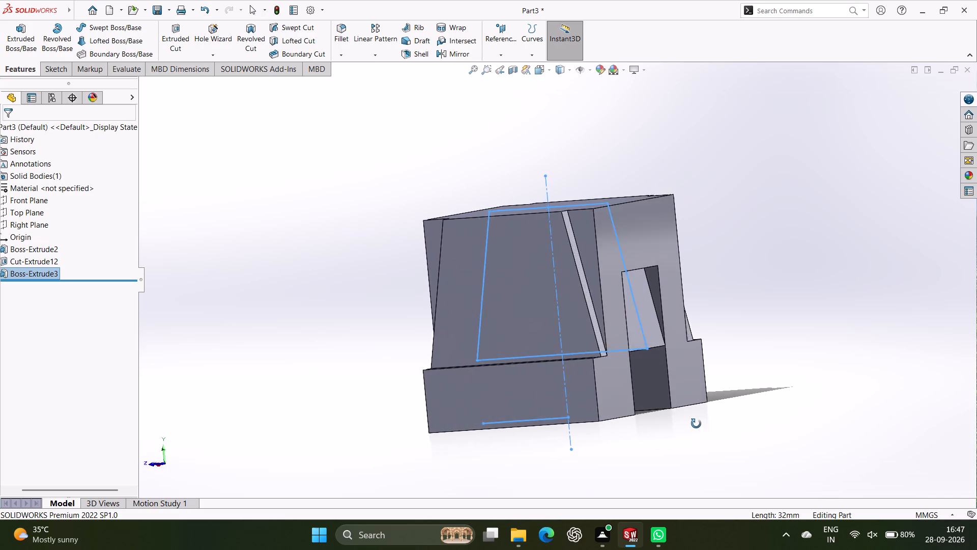
pyautogui.moveTo(696, 424); pyautogui.dragTo(623, 441, button='middle')
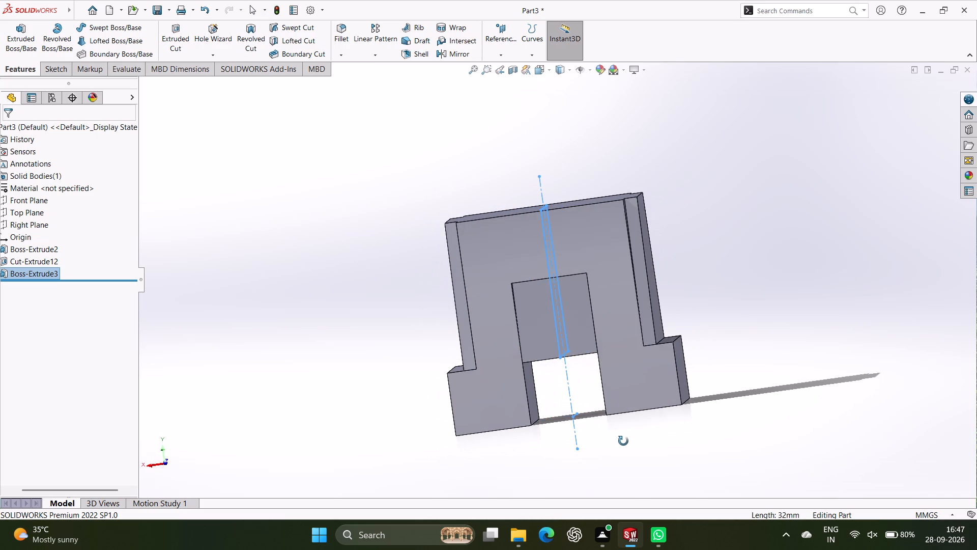
pyautogui.moveTo(623, 441); pyautogui.dragTo(663, 427, button='middle')
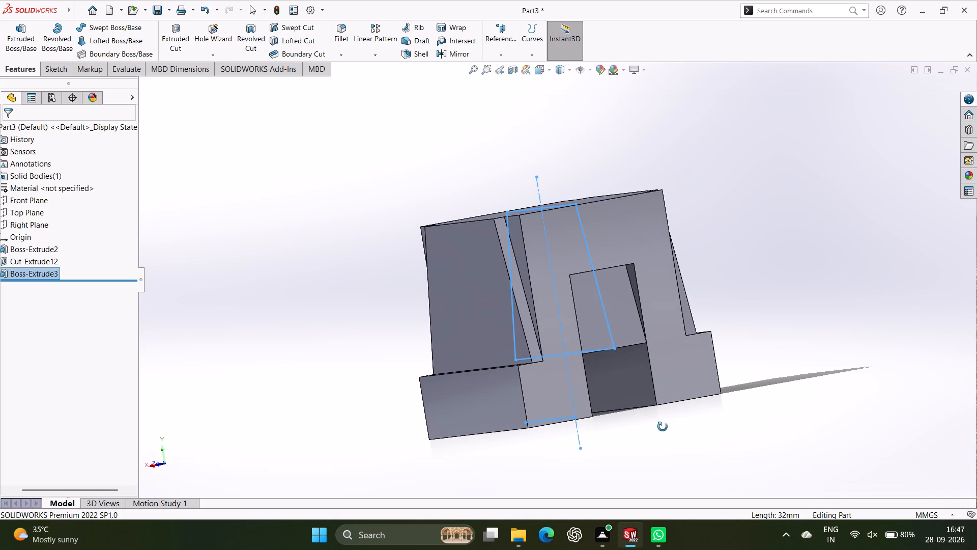
pyautogui.moveTo(663, 427); pyautogui.dragTo(668, 430, button='middle')
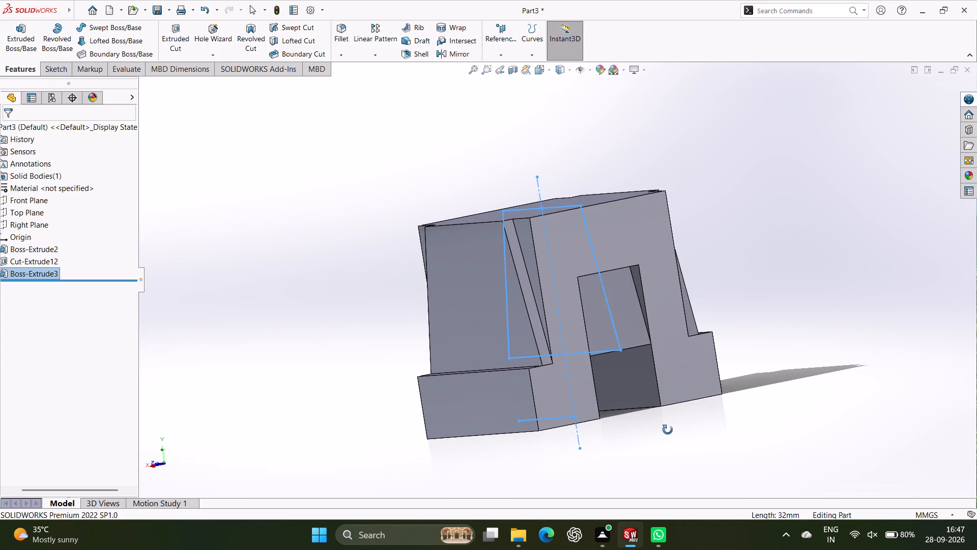
pyautogui.moveTo(668, 430); pyautogui.dragTo(630, 430, button='middle')
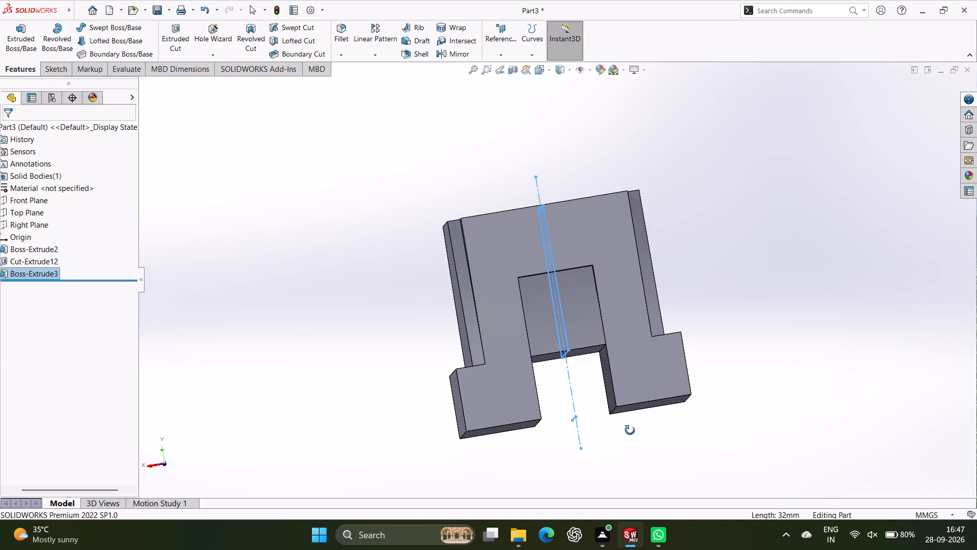
pyautogui.moveTo(630, 430); pyautogui.dragTo(636, 433, button='middle')
pyautogui.scroll(-1, 631, 434)
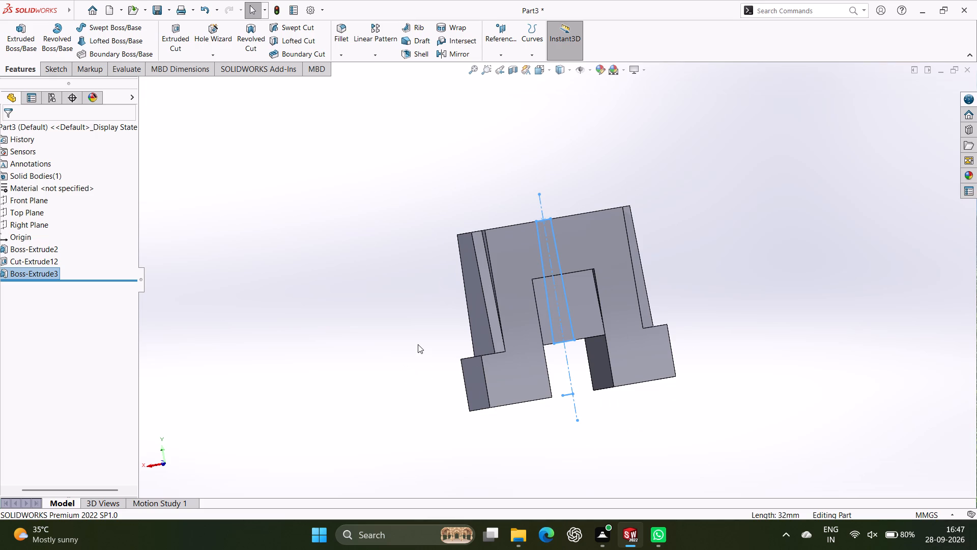
pyautogui.scroll(-1, 418, 344)
pyautogui.moveTo(657, 411); pyautogui.dragTo(586, 430, button='middle')
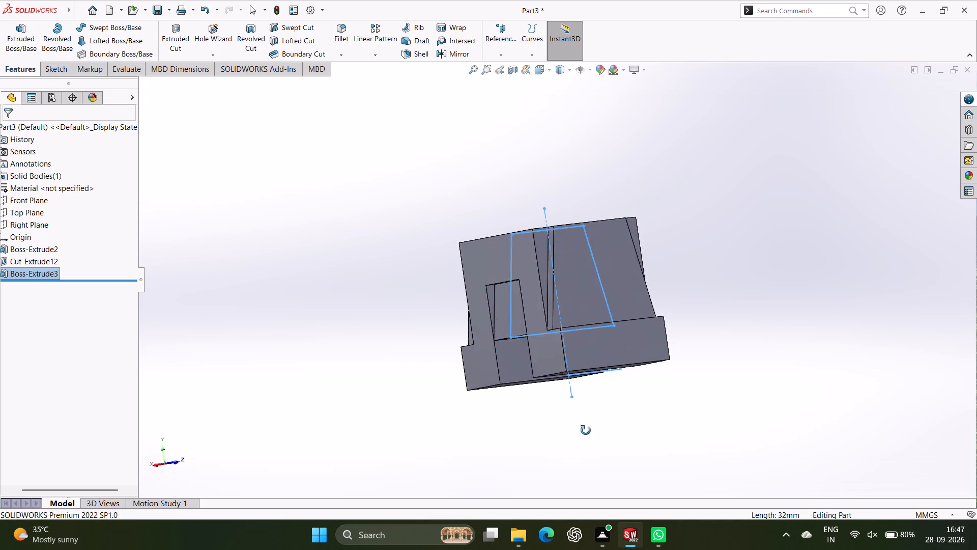
pyautogui.moveTo(586, 430); pyautogui.dragTo(621, 490, button='middle')
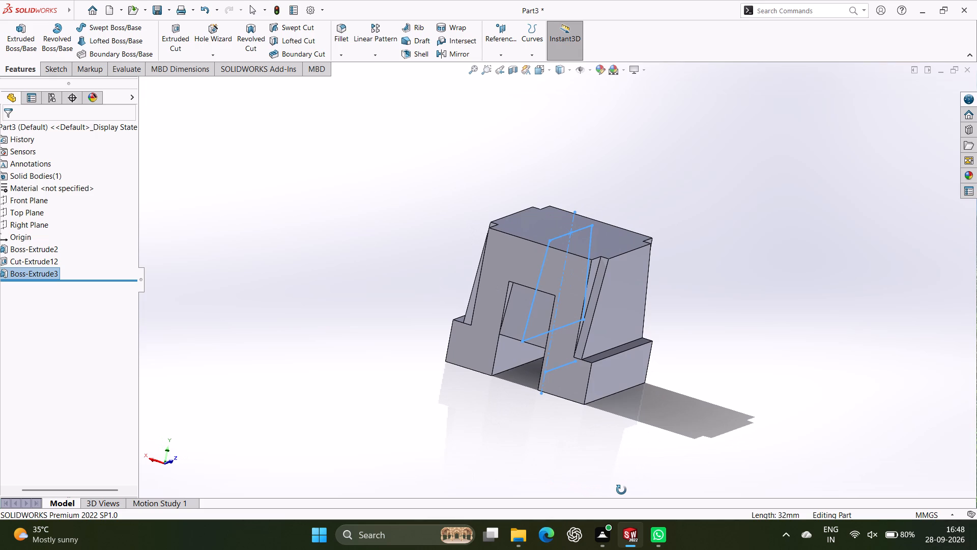
pyautogui.moveTo(621, 490); pyautogui.dragTo(612, 491, button='middle')
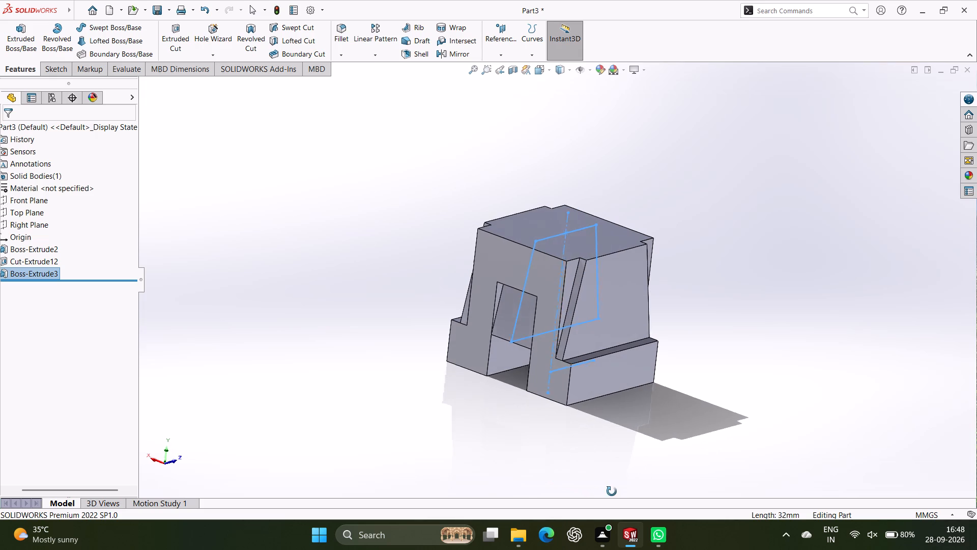
pyautogui.moveTo(612, 491); pyautogui.dragTo(636, 483, button='middle')
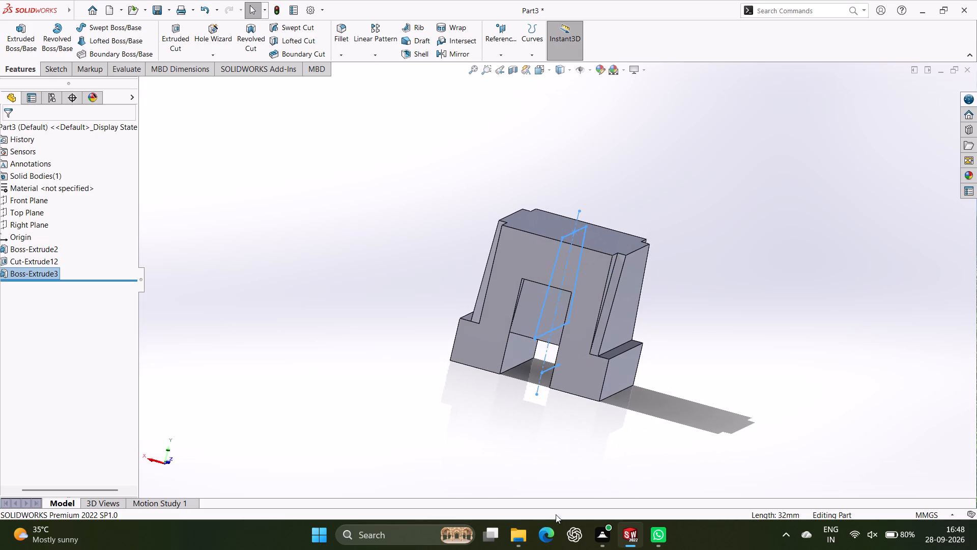
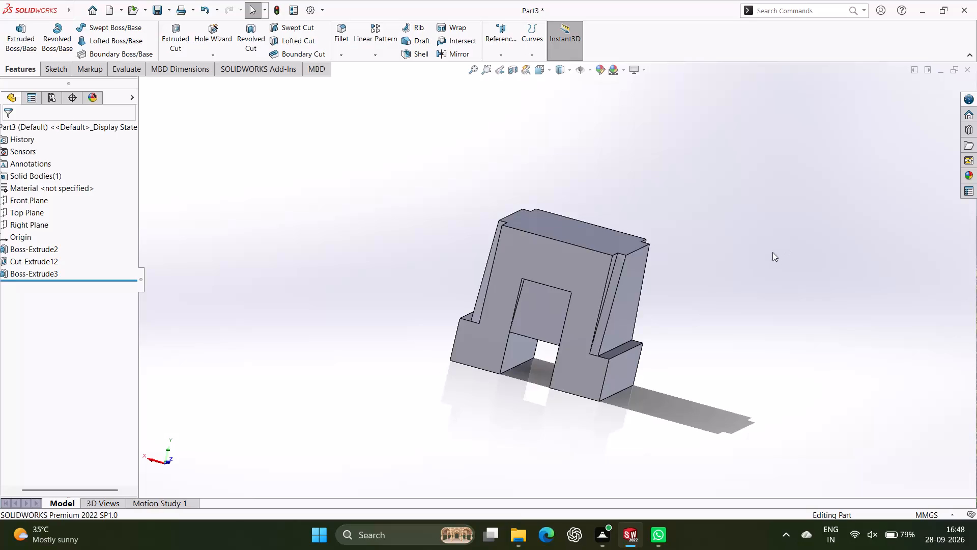
# Undo the solid extrusion of the closed trapezoid profile.
pyautogui.moveTo(738, 352); pyautogui.dragTo(652, 342, button='middle')
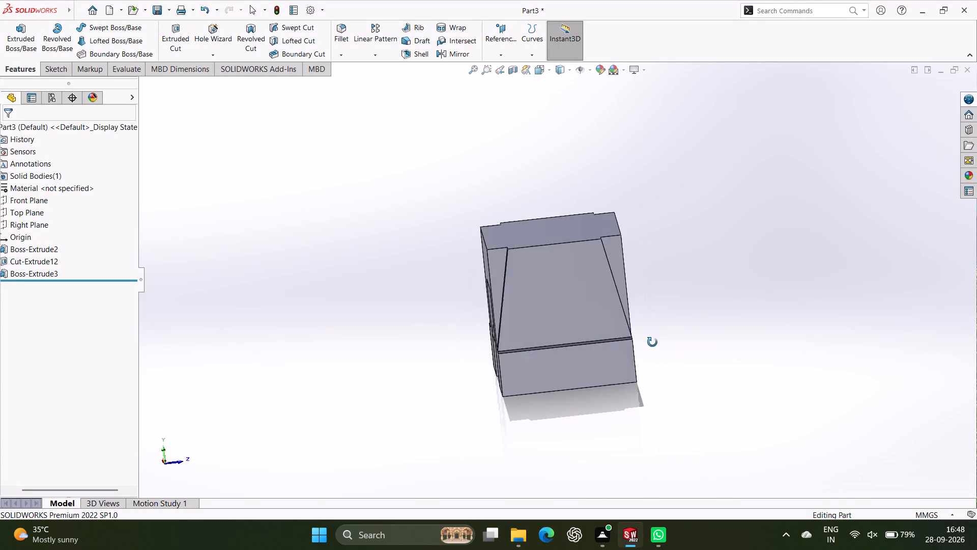
pyautogui.moveTo(652, 342); pyautogui.dragTo(579, 340, button='middle')
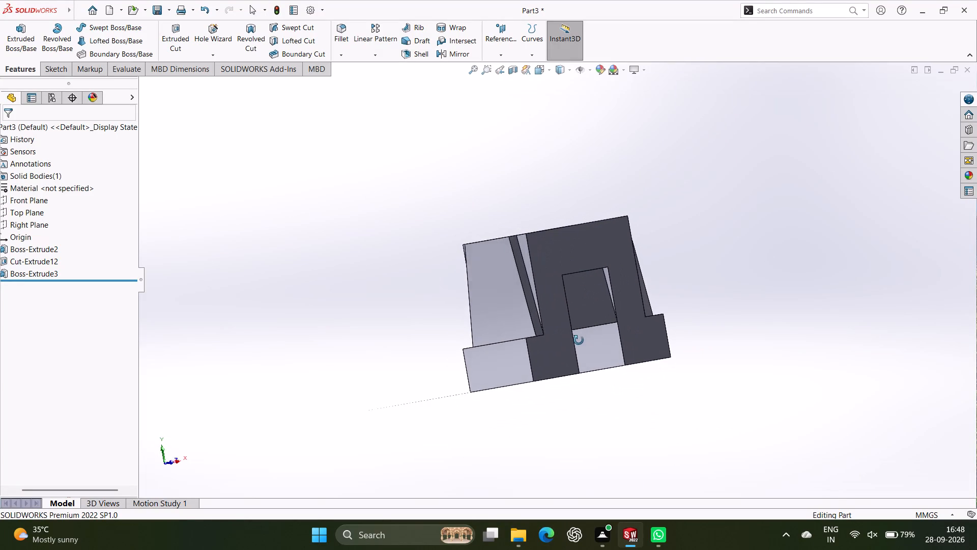
pyautogui.moveTo(579, 340); pyautogui.dragTo(529, 386, button='middle')
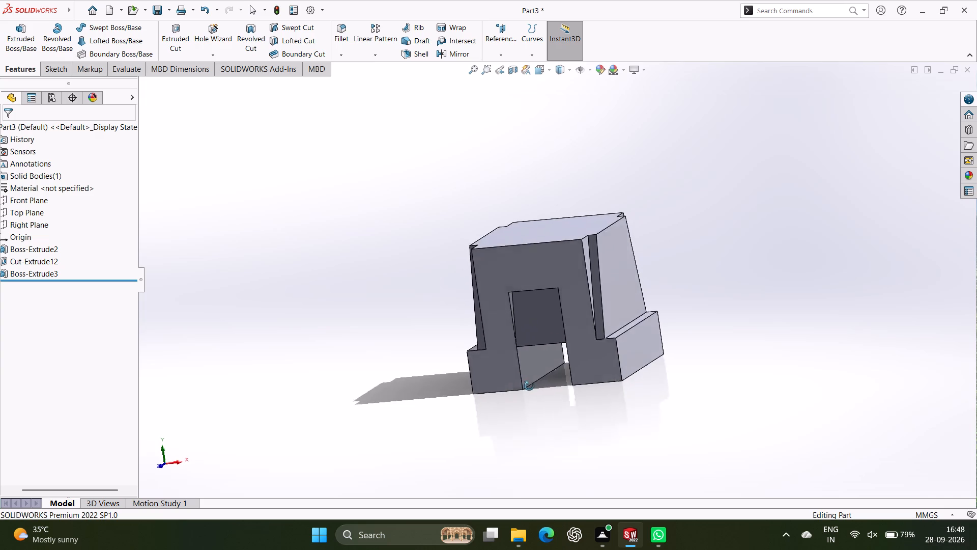
pyautogui.moveTo(529, 386); pyautogui.dragTo(560, 400, button='middle')
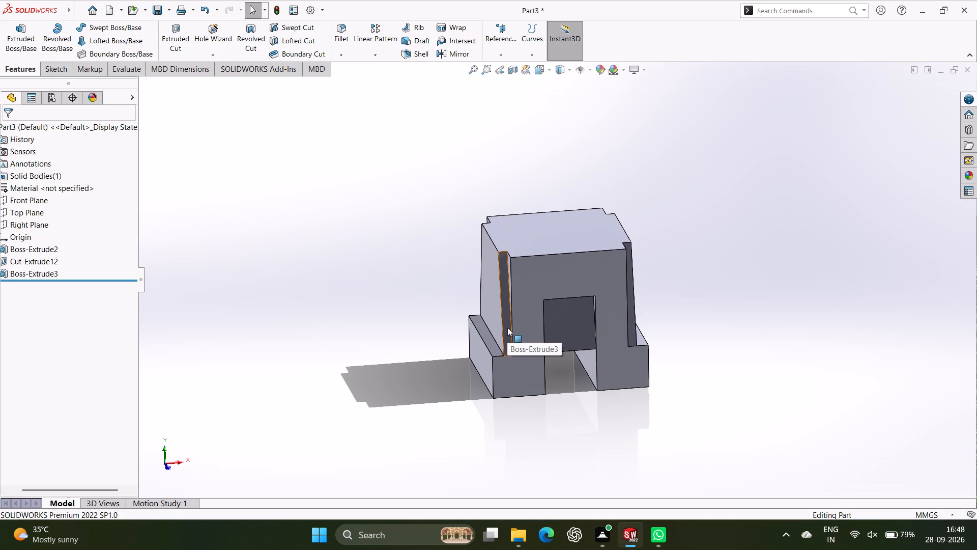
pyautogui.hotkey('ctrl', 'z')
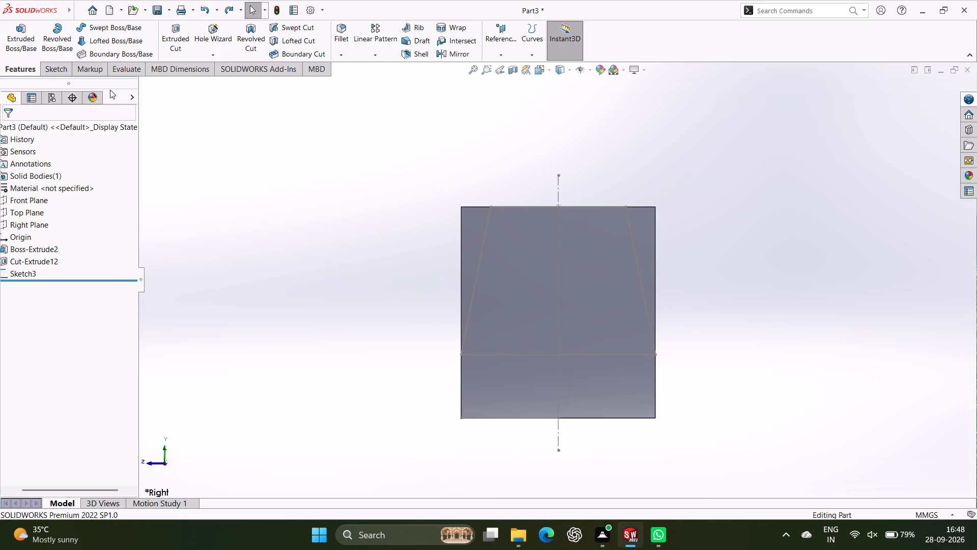
# Cut-extrude the closed trapezoid profile 46 mm mid-plane through the stepped, slotted block, keeping all resulting bodies.
pyautogui.click(173, 43)
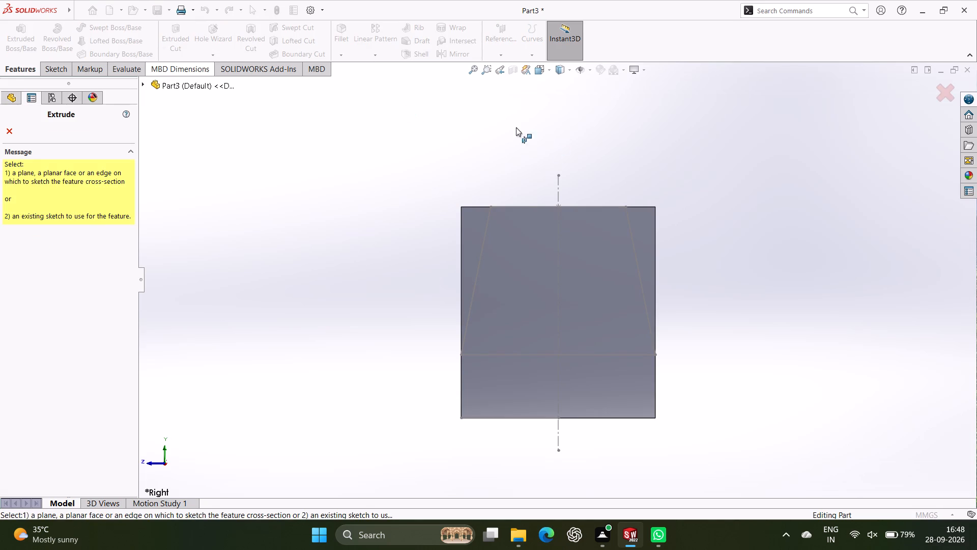
pyautogui.click(527, 209)
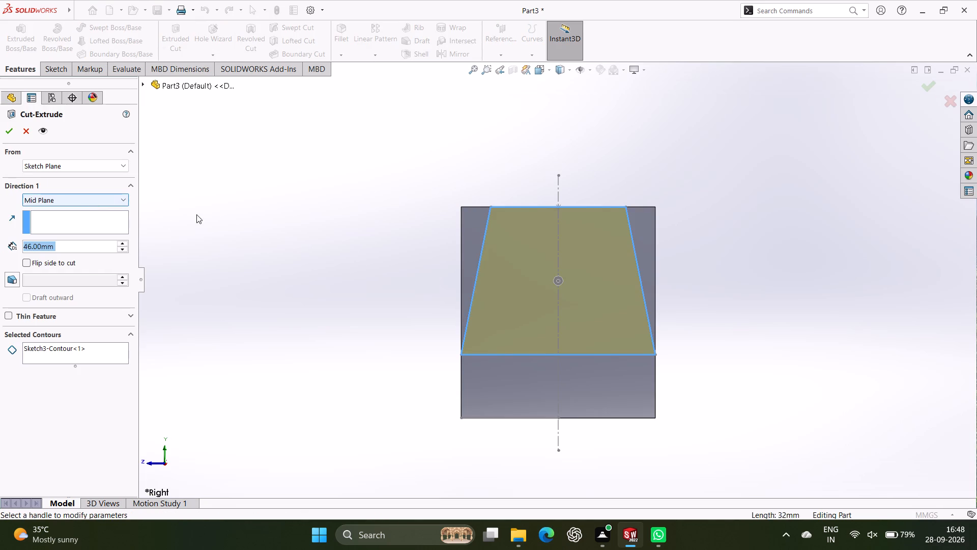
pyautogui.moveTo(313, 241); pyautogui.dragTo(388, 281, button='middle')
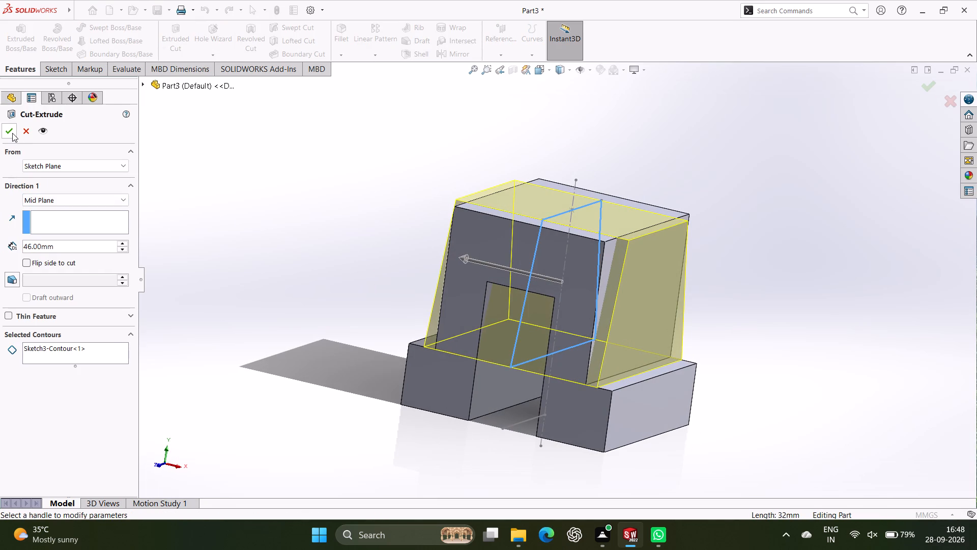
pyautogui.click(12, 133)
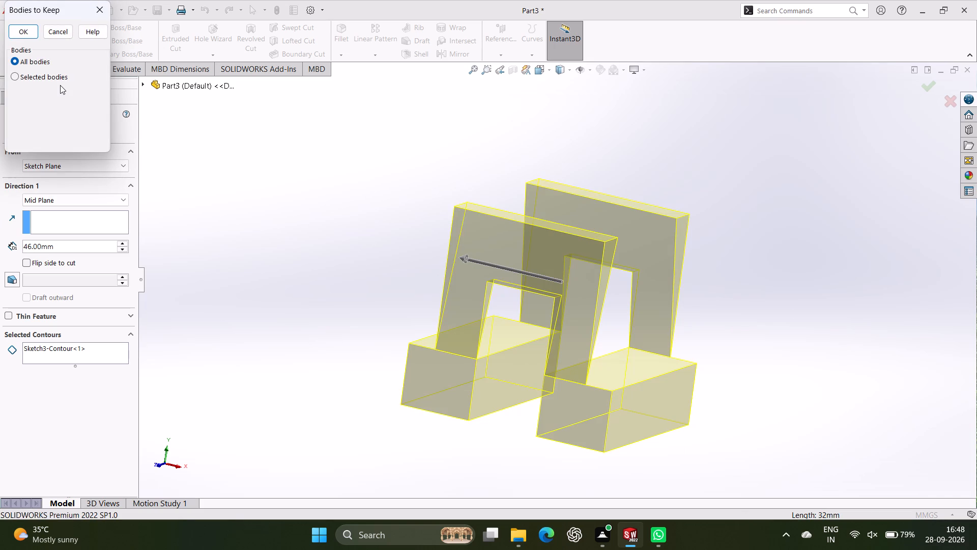
pyautogui.click(204, 149)
pyautogui.scroll(-1, 127, 34)
pyautogui.click(27, 33)
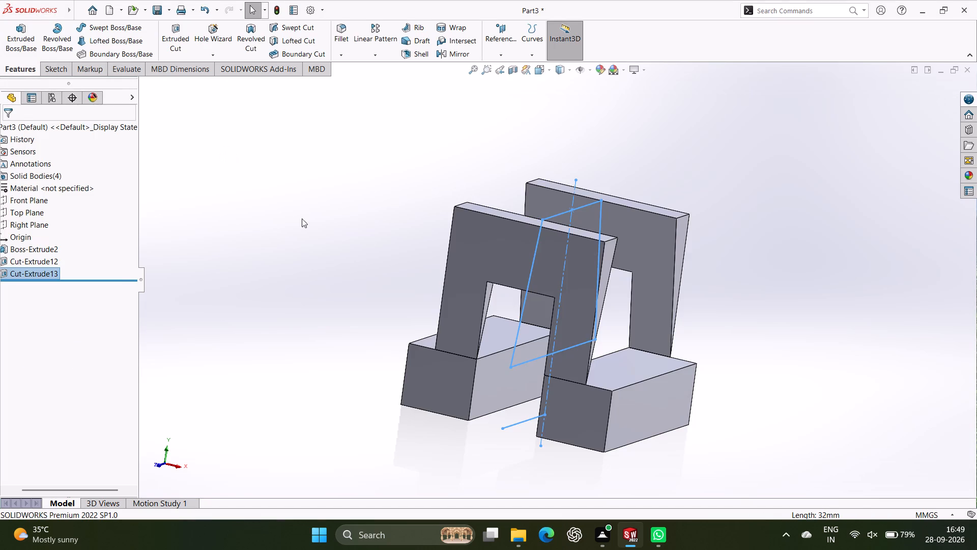
pyautogui.scroll(-1, 716, 342)
pyautogui.moveTo(729, 348); pyautogui.dragTo(644, 355, button='middle')
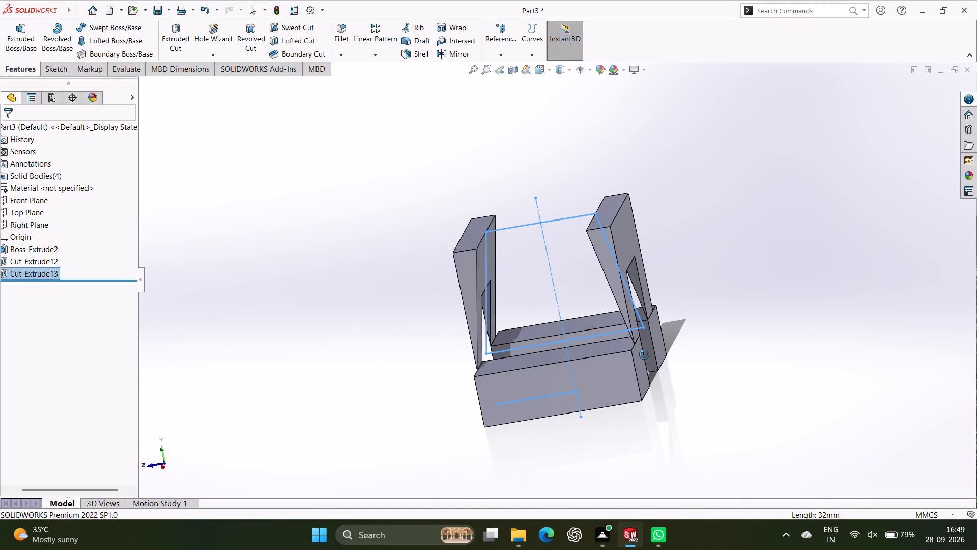
pyautogui.moveTo(644, 355); pyautogui.dragTo(708, 326, button='middle')
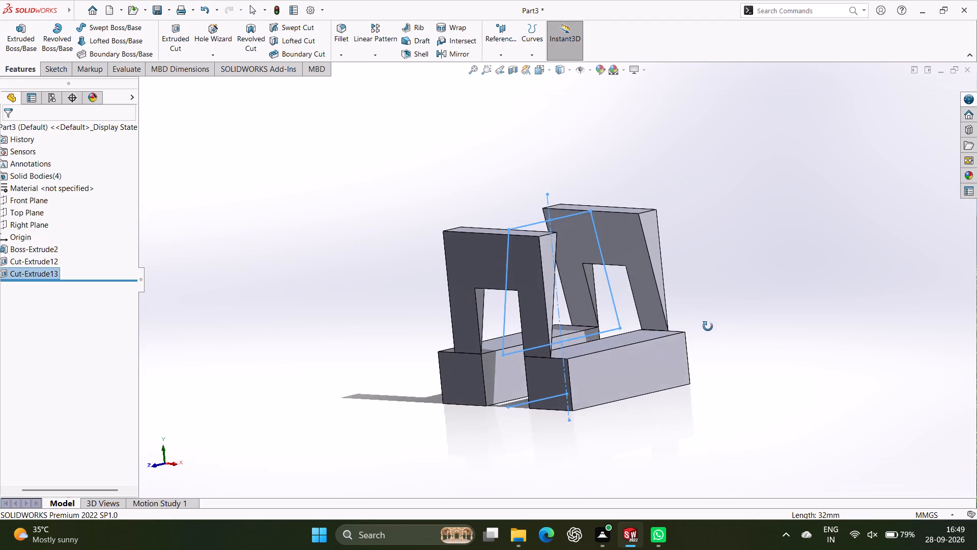
pyautogui.moveTo(708, 326); pyautogui.dragTo(714, 328, button='middle')
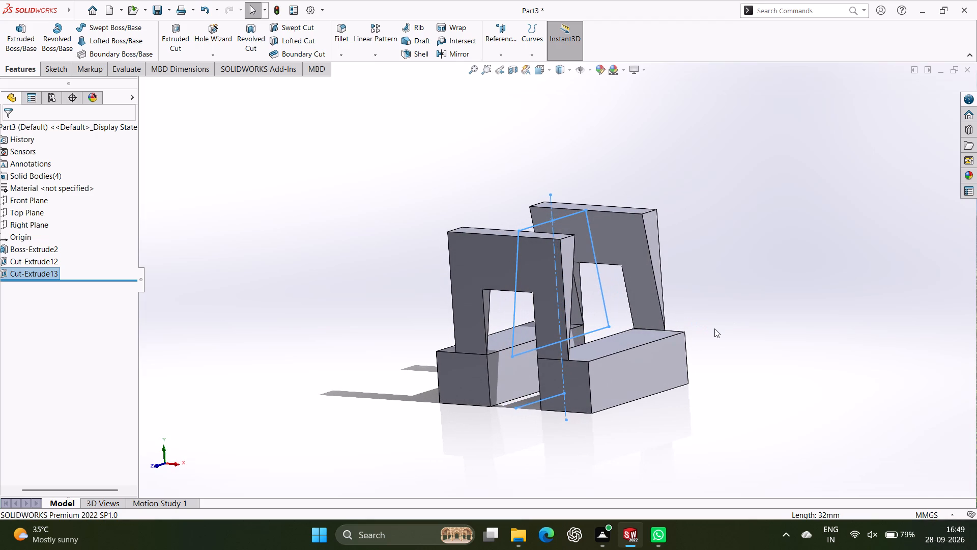
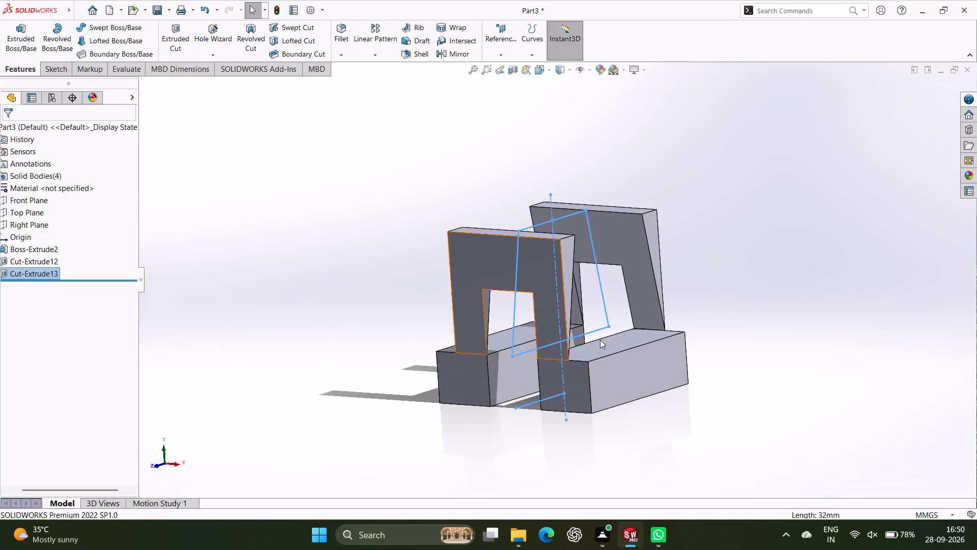
# Undo the mid-plane cut-extrude of the closed trapezoid profile.
pyautogui.moveTo(822, 364); pyautogui.dragTo(713, 442, button='middle')
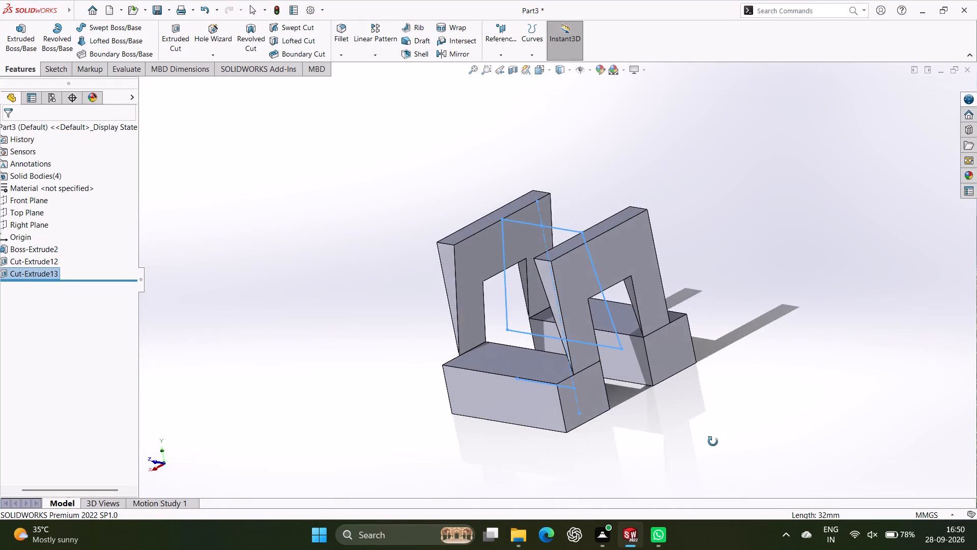
pyautogui.moveTo(713, 442); pyautogui.dragTo(760, 417, button='middle')
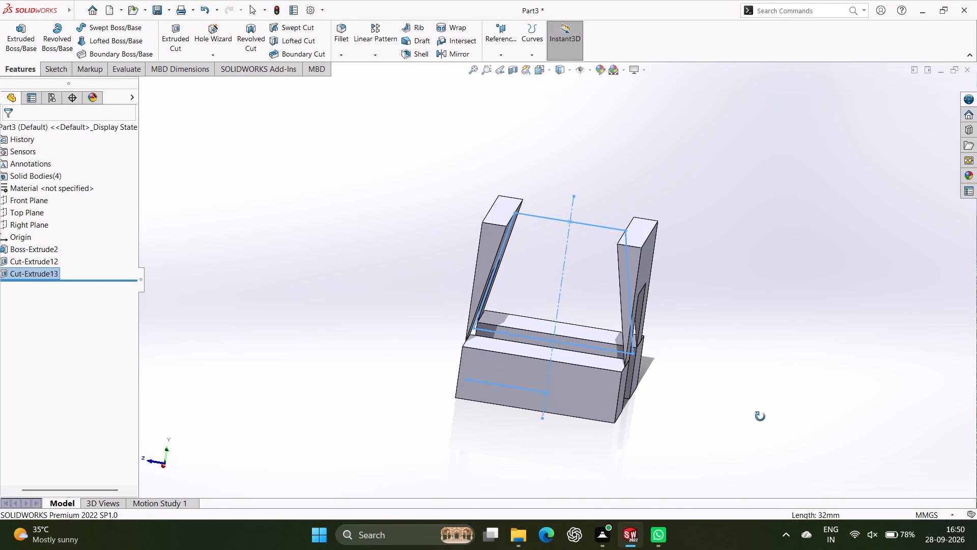
pyautogui.moveTo(760, 417); pyautogui.dragTo(711, 390, button='middle')
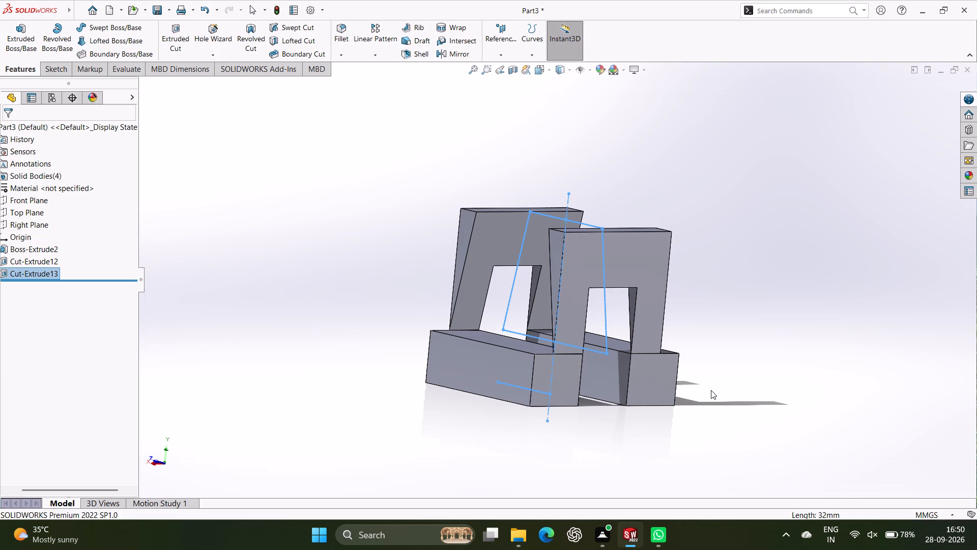
pyautogui.hotkey('ctrl', 'z')
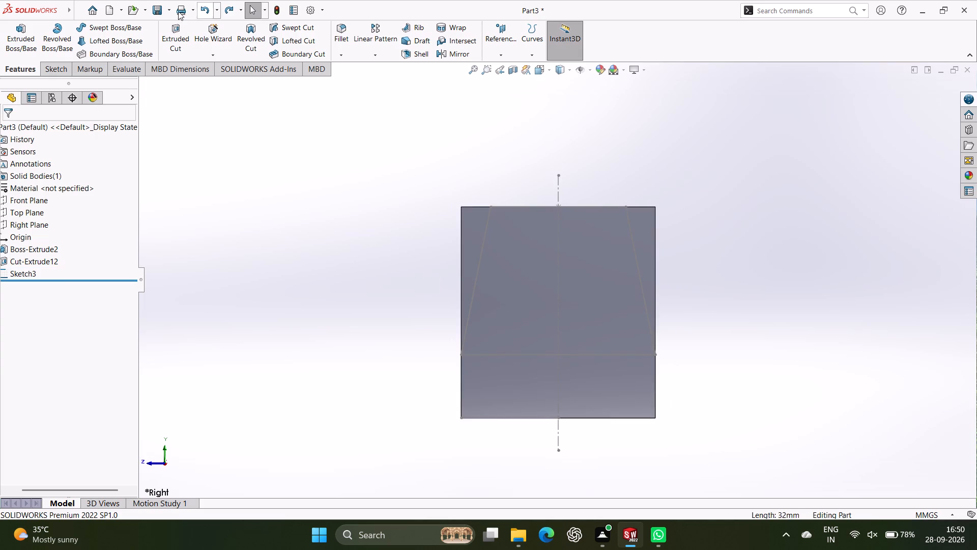
# Boss-extrude the closed trapezoid profile 46 mm mid-plane from its sketch plane, merging the result with the stepped, slotted block.
pyautogui.click(17, 39)
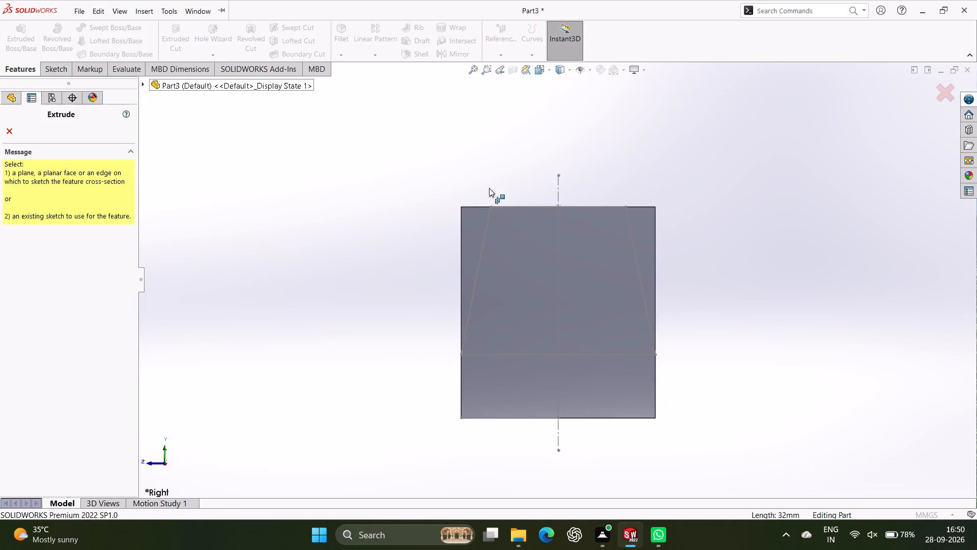
pyautogui.click(539, 204)
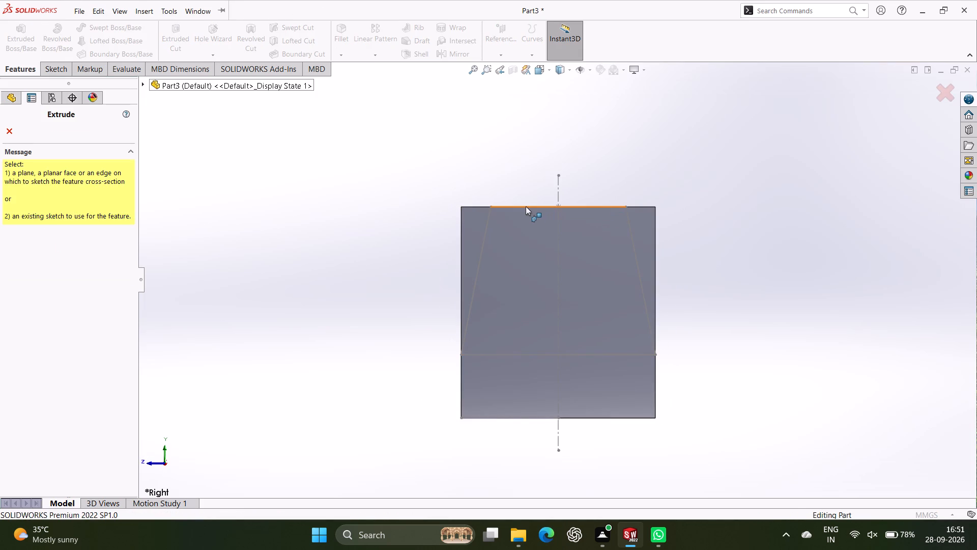
pyautogui.click(526, 206)
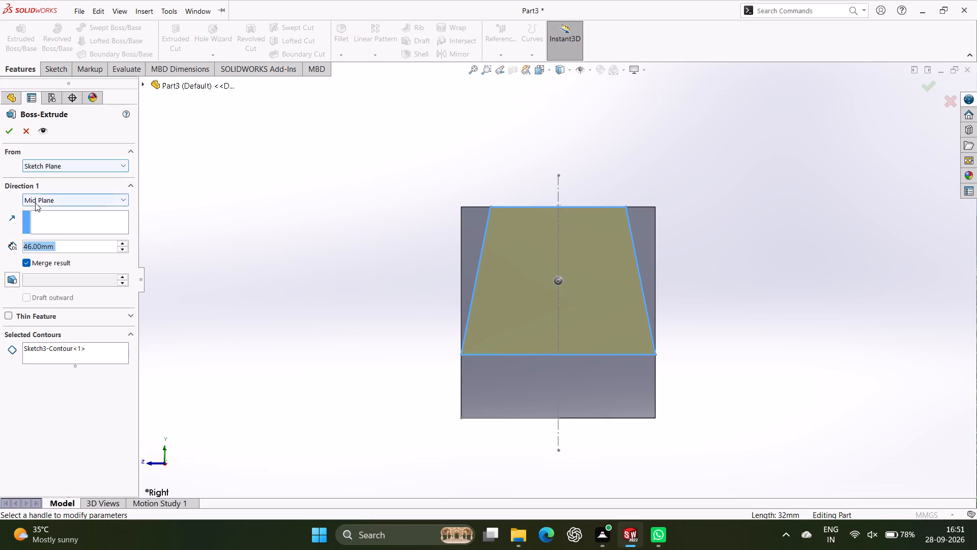
pyautogui.click(62, 200)
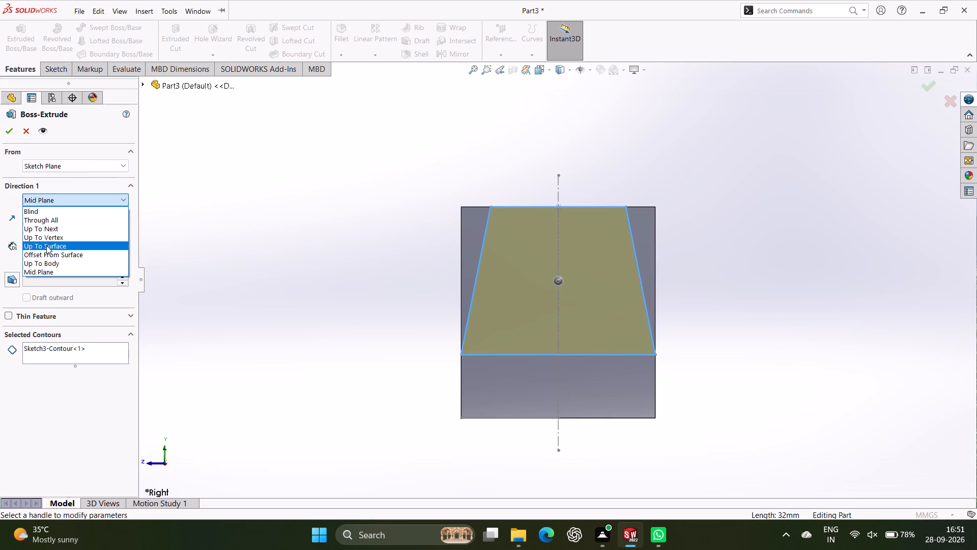
pyautogui.click(51, 272)
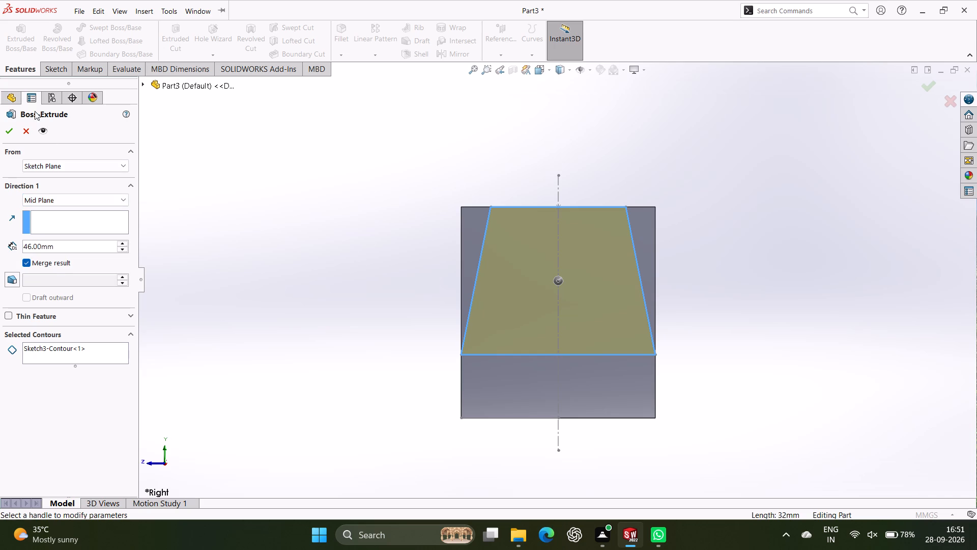
pyautogui.click(7, 133)
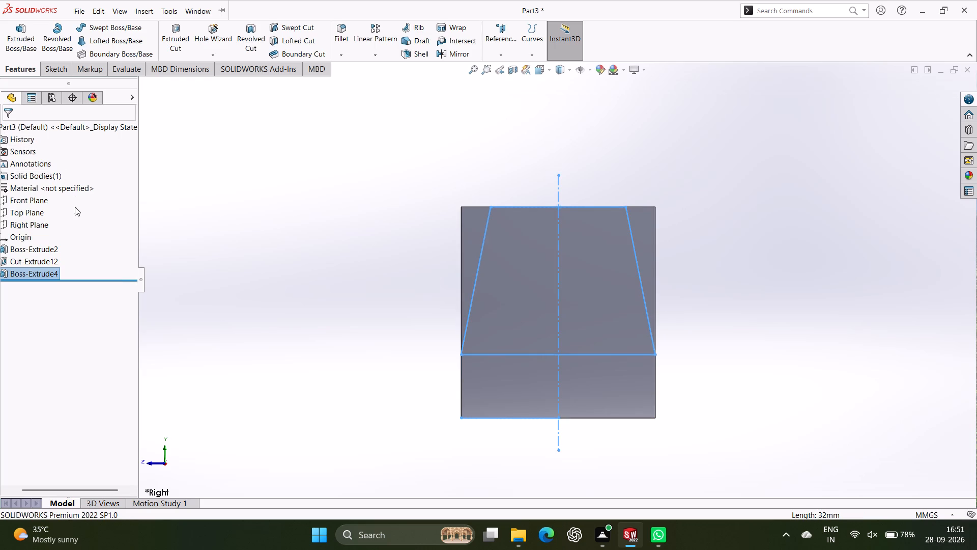
pyautogui.scroll(-1, 142, 223)
pyautogui.moveTo(306, 244); pyautogui.dragTo(391, 270, button='middle')
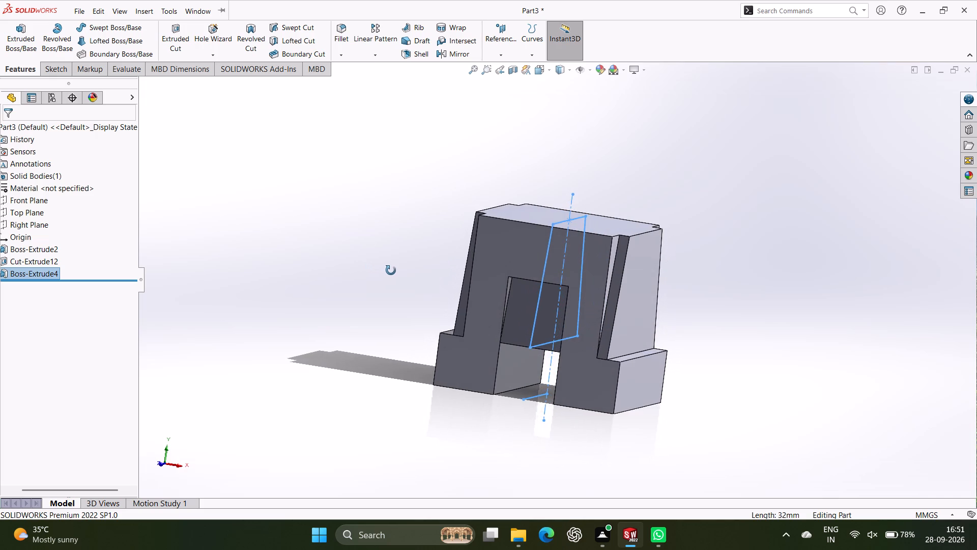
pyautogui.moveTo(391, 270); pyautogui.dragTo(448, 289, button='middle')
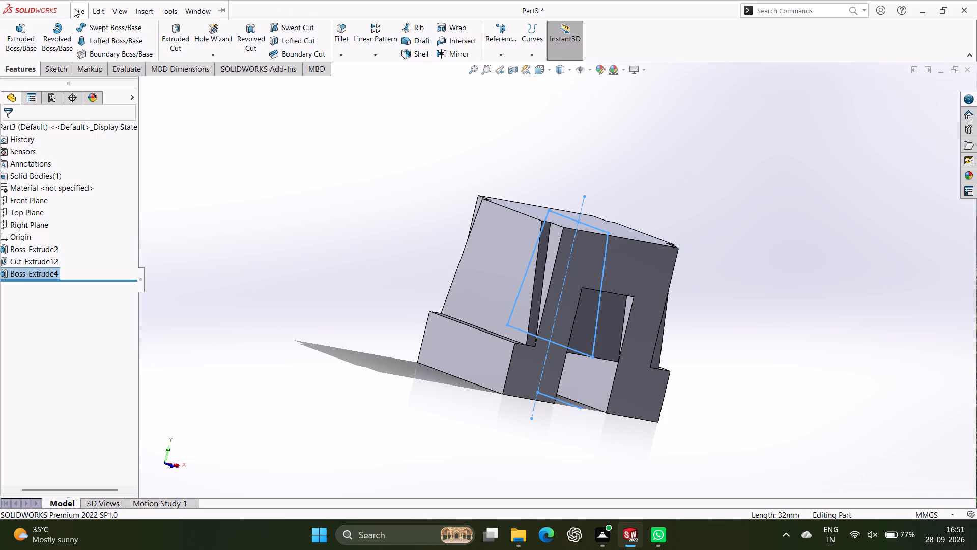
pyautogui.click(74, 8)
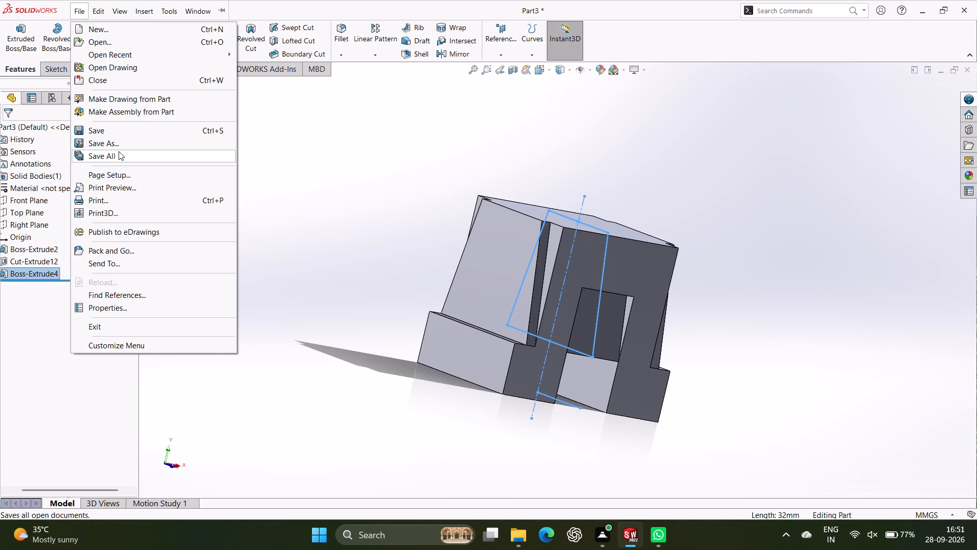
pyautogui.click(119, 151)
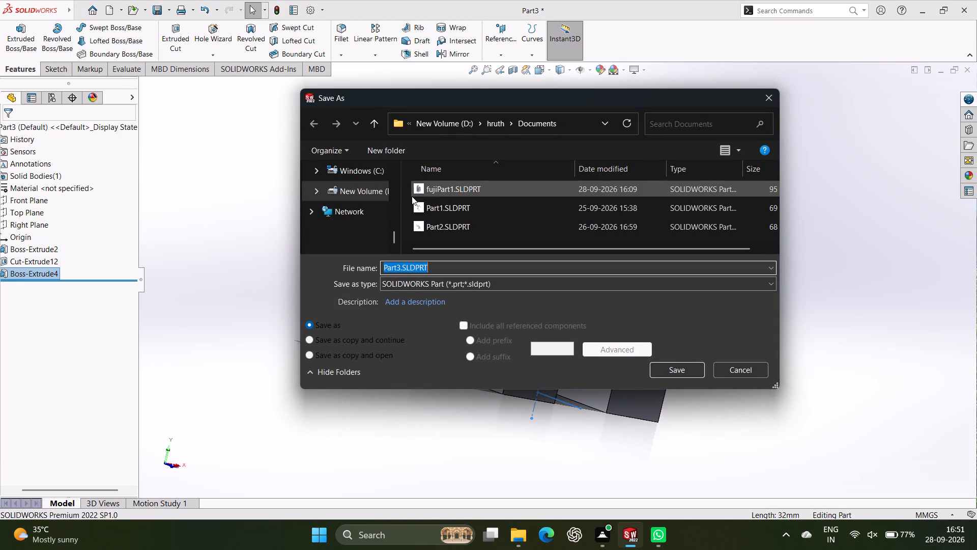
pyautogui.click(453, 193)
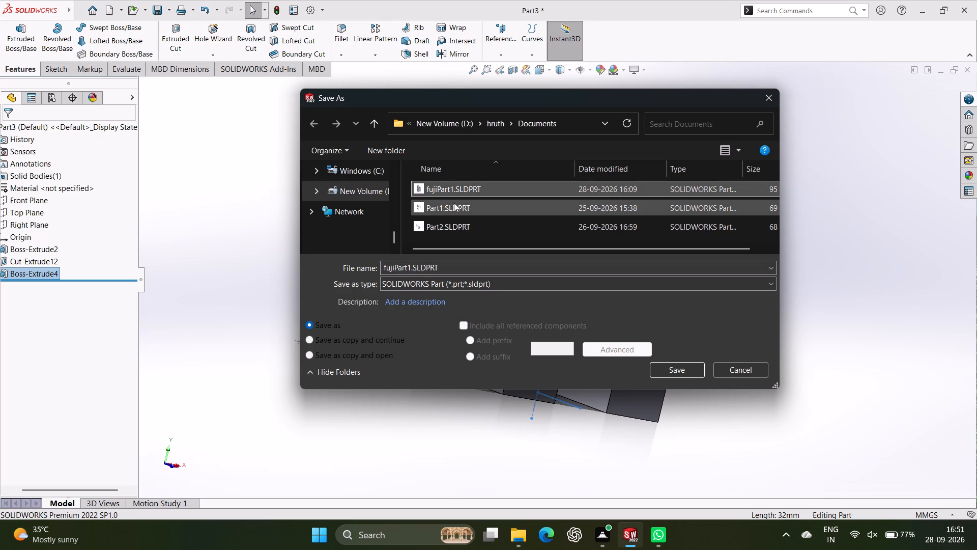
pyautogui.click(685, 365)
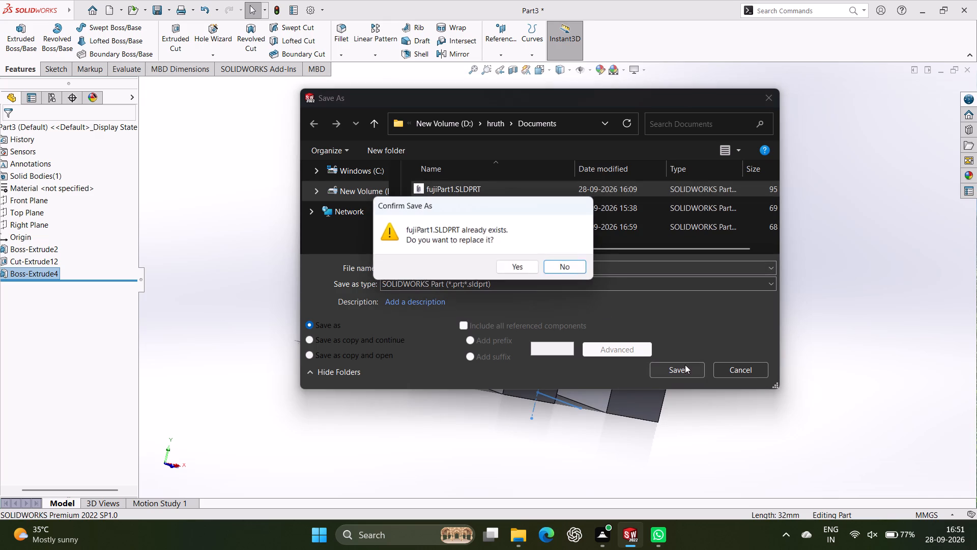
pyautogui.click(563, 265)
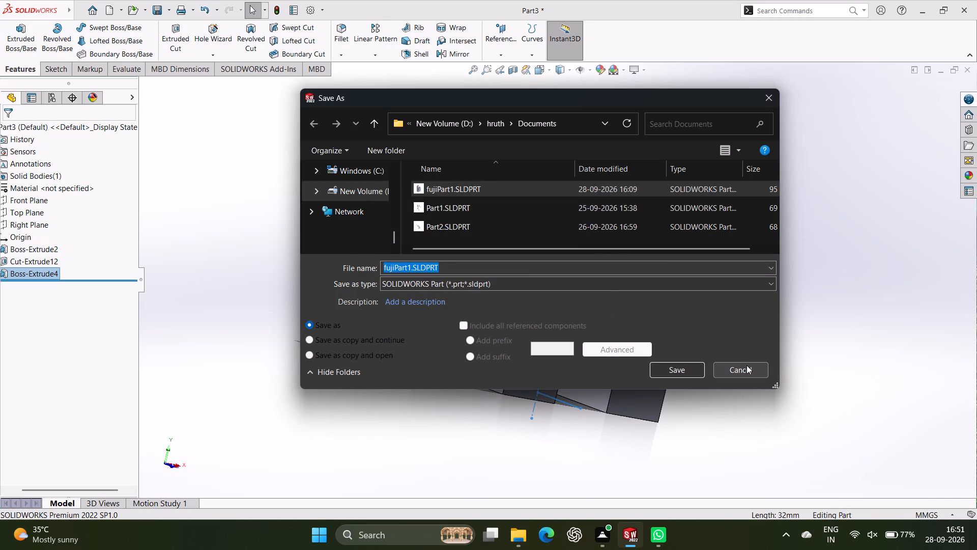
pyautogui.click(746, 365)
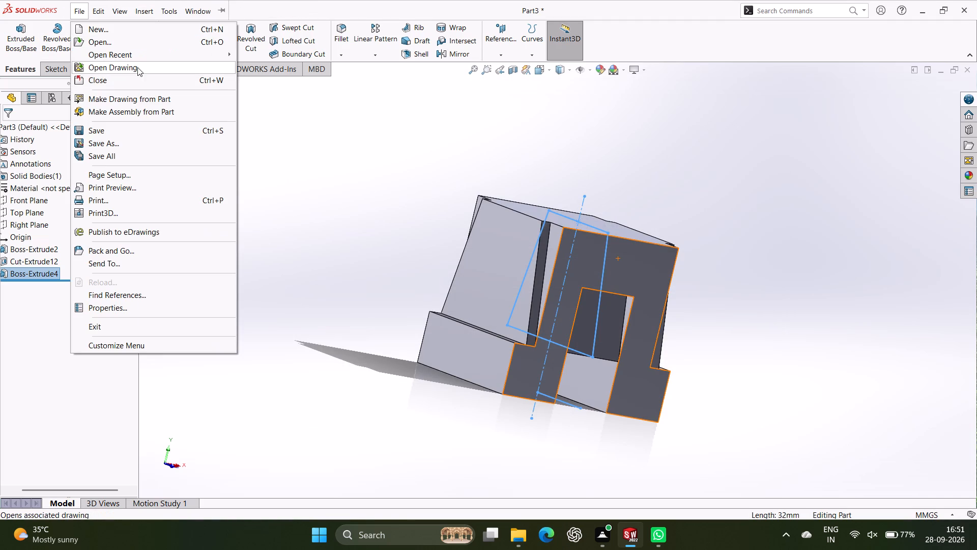
# Open the existing part fujiPart1.SLDPRT from the Documents folder.
pyautogui.click(124, 40)
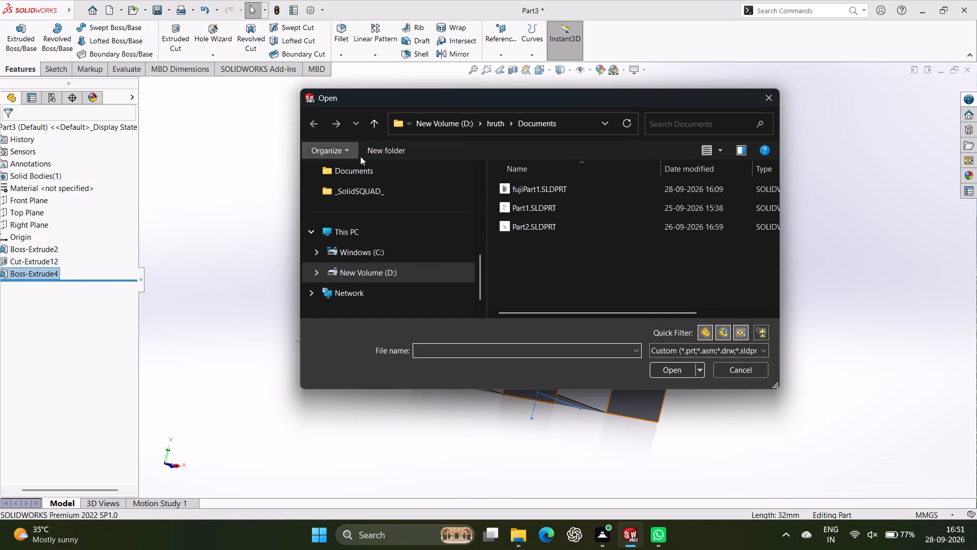
pyautogui.click(549, 184)
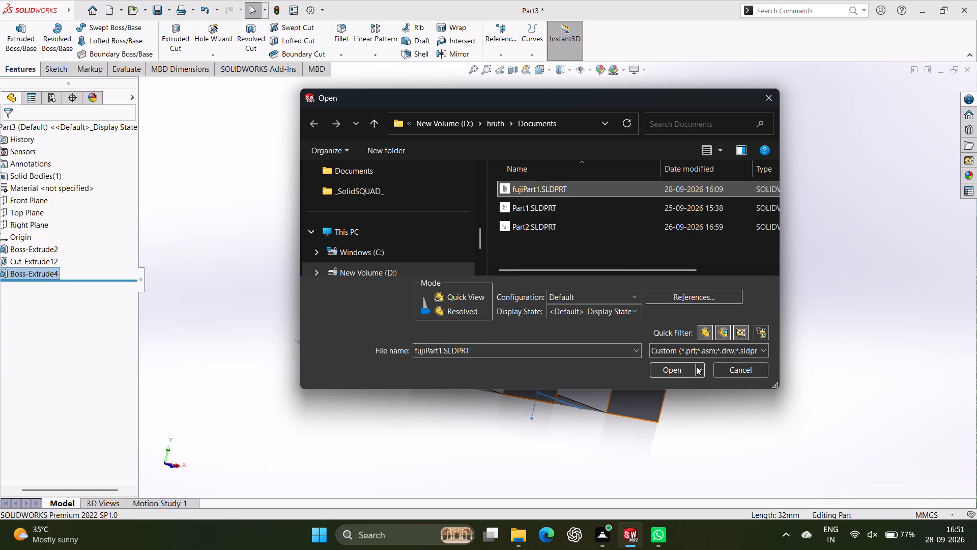
pyautogui.click(696, 366)
pyautogui.click(672, 373)
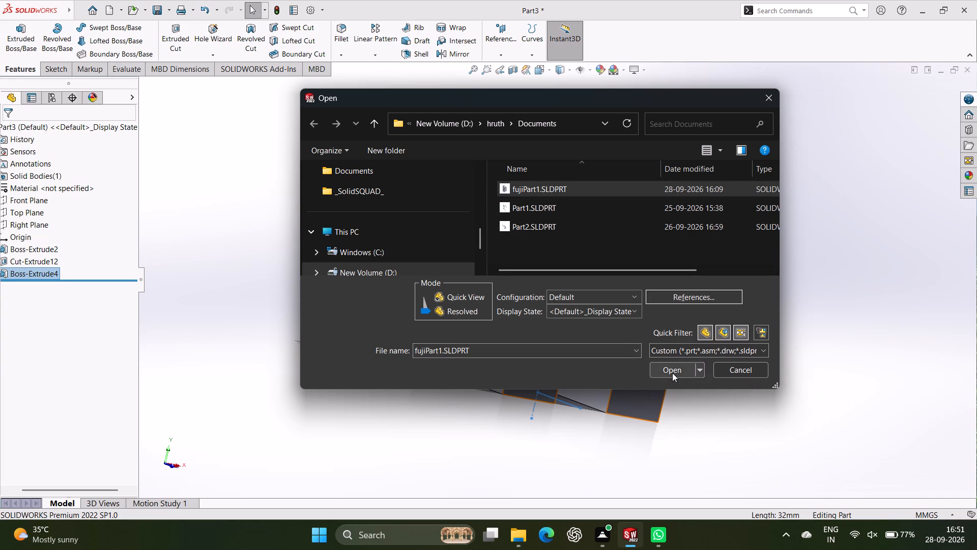
pyautogui.click(668, 369)
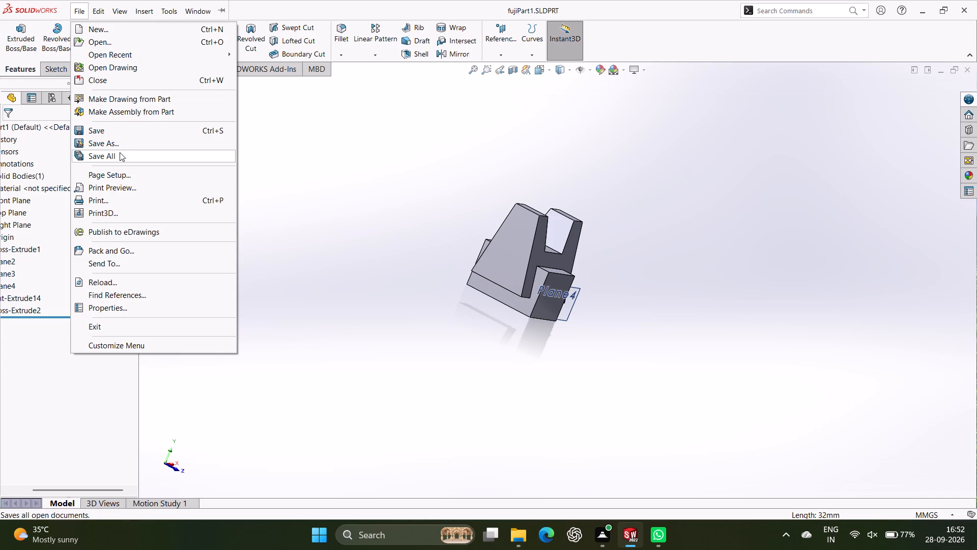
pyautogui.click(120, 152)
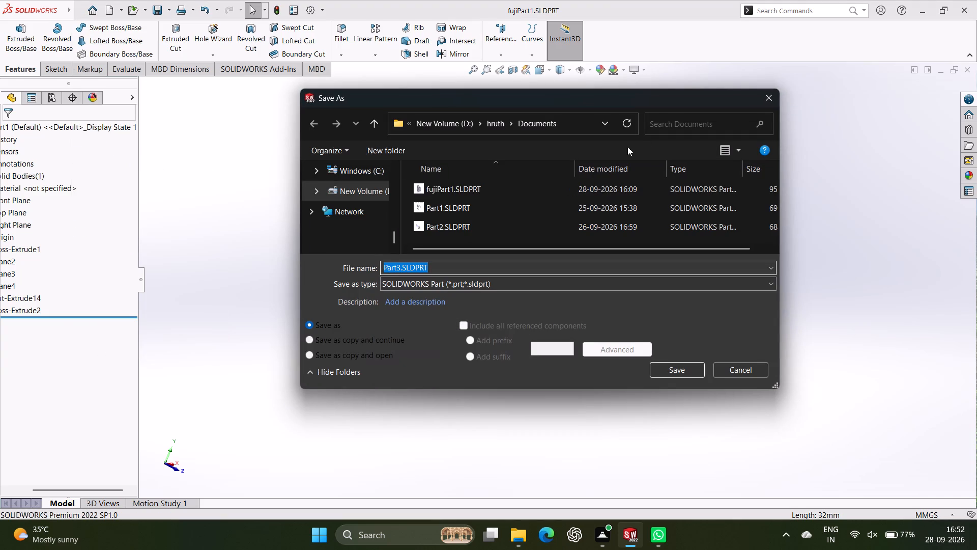
pyautogui.click(763, 97)
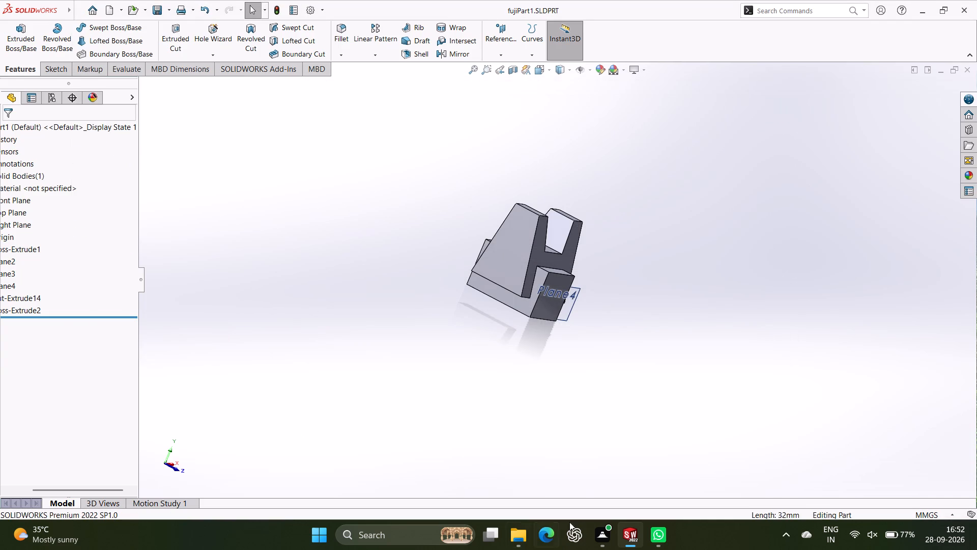